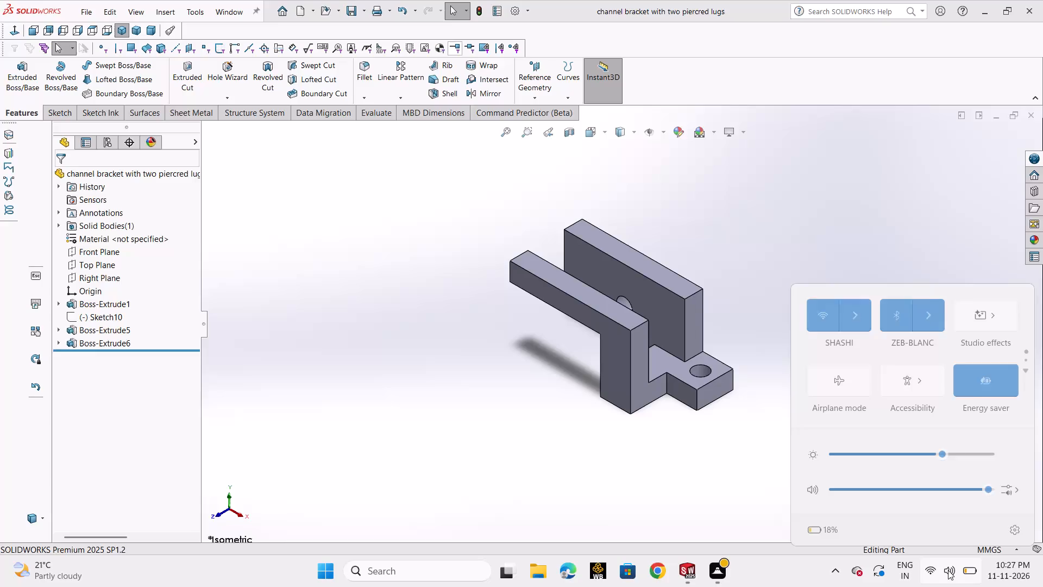
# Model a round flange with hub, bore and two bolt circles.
# Create a new part document.
pyautogui.click(948, 570)
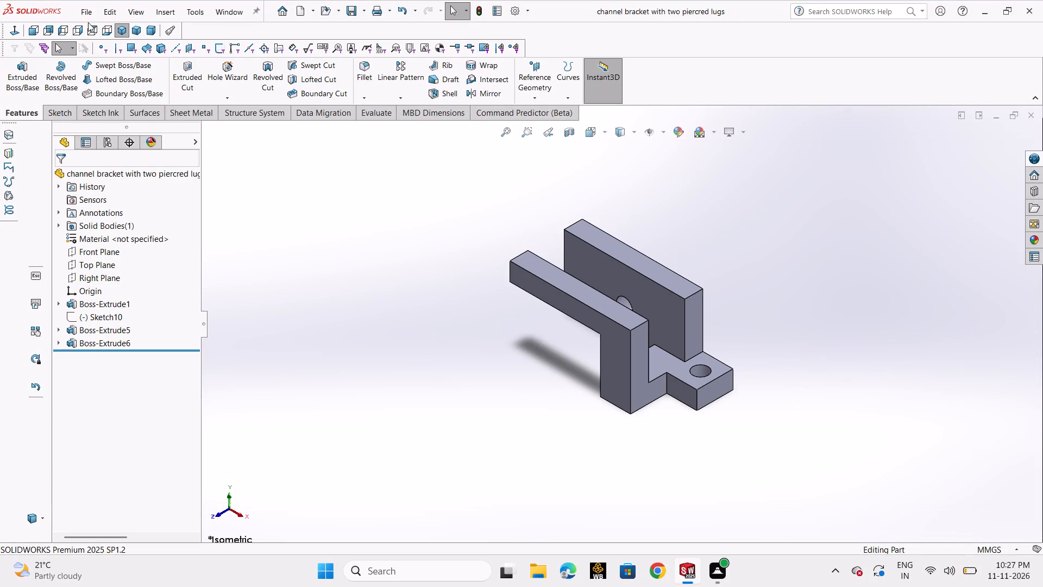
pyautogui.click(89, 15)
pyautogui.click(114, 35)
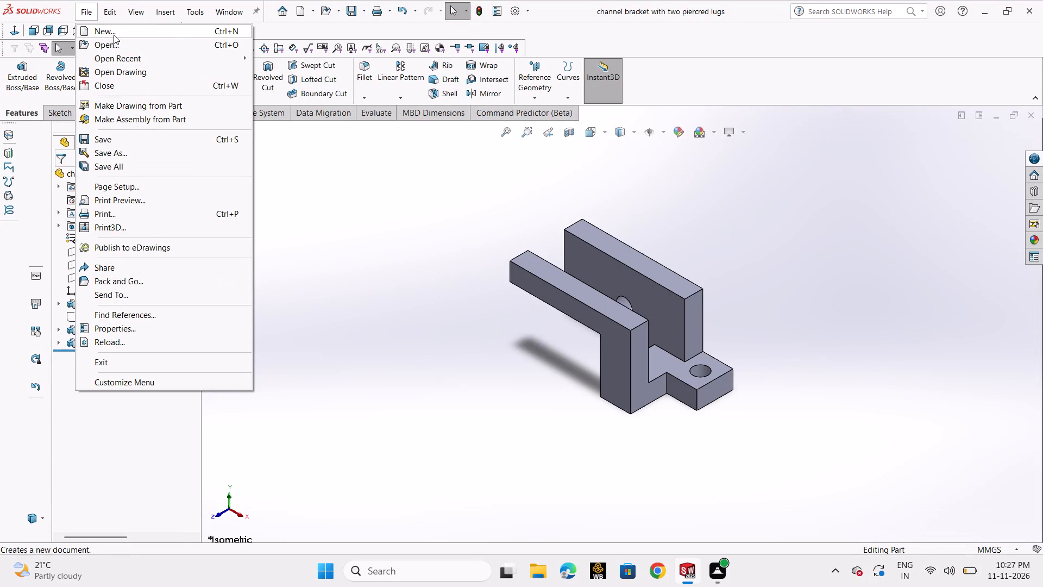
pyautogui.click(437, 419)
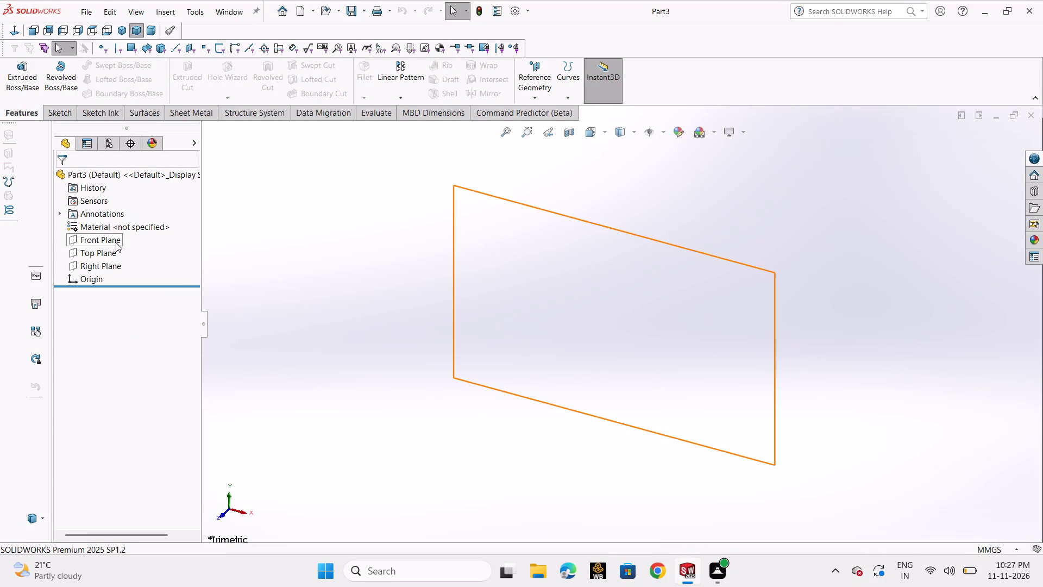
# Set the new part's document units to IPS (inch, pound, second).
pyautogui.click(115, 252)
pyautogui.click(127, 236)
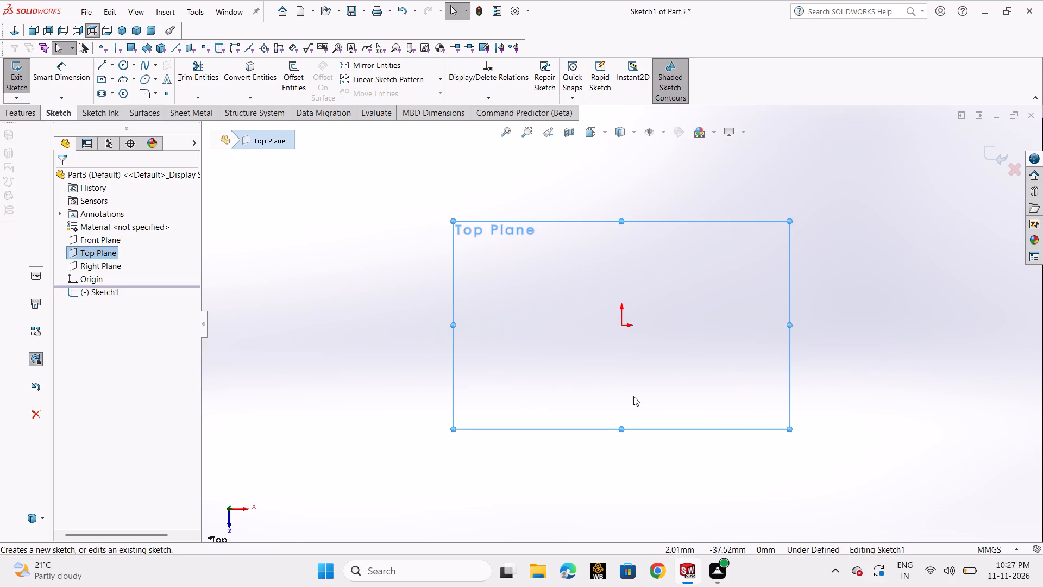
pyautogui.click(1020, 548)
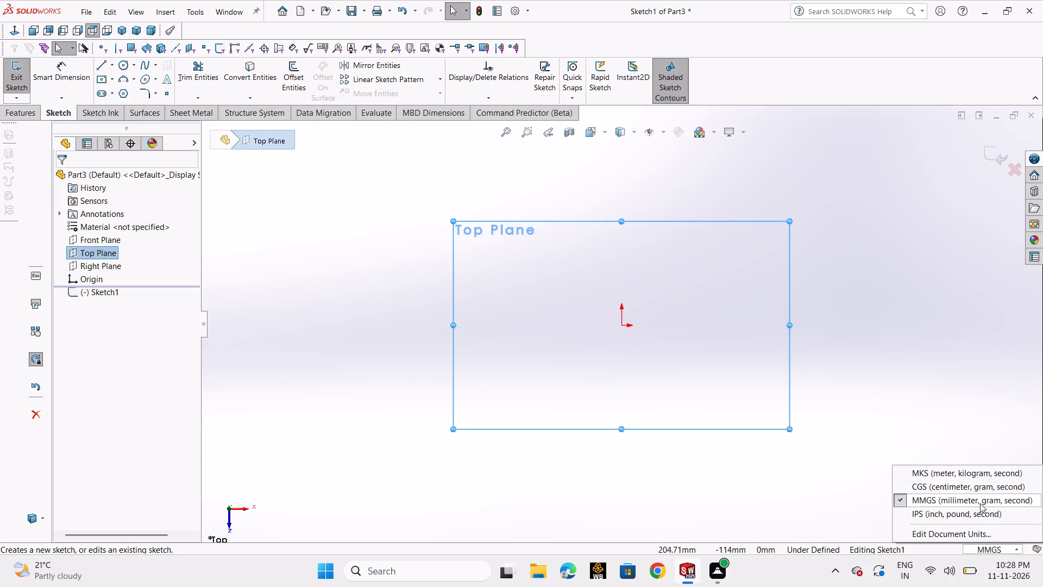
pyautogui.click(982, 513)
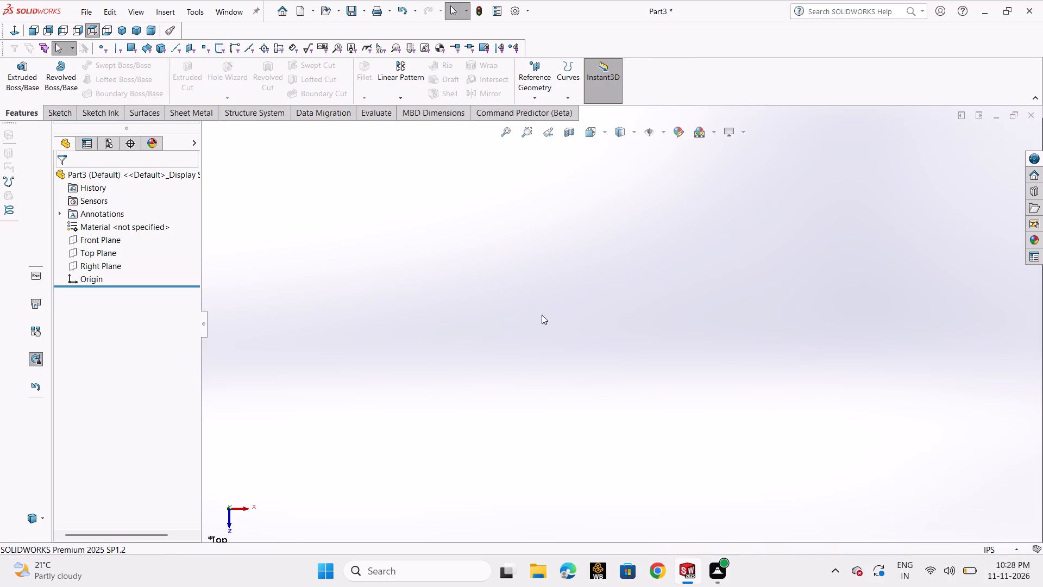
# Start a sketch on the Top Plane and draw a circle centred on the origin with a radius of about 2.57 in.
pyautogui.click(113, 265)
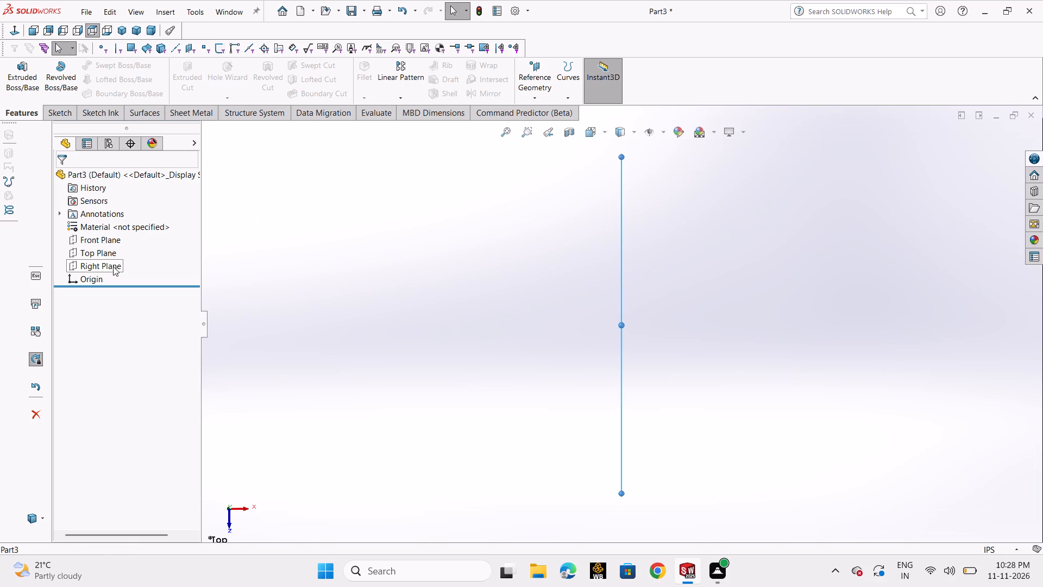
pyautogui.click(109, 255)
pyautogui.click(121, 241)
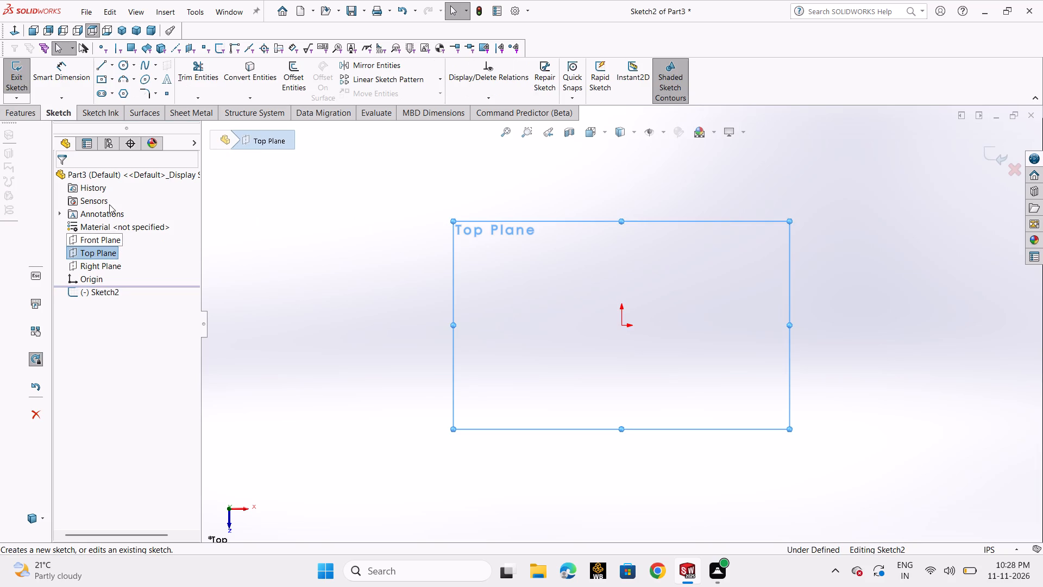
pyautogui.click(127, 69)
pyautogui.click(129, 83)
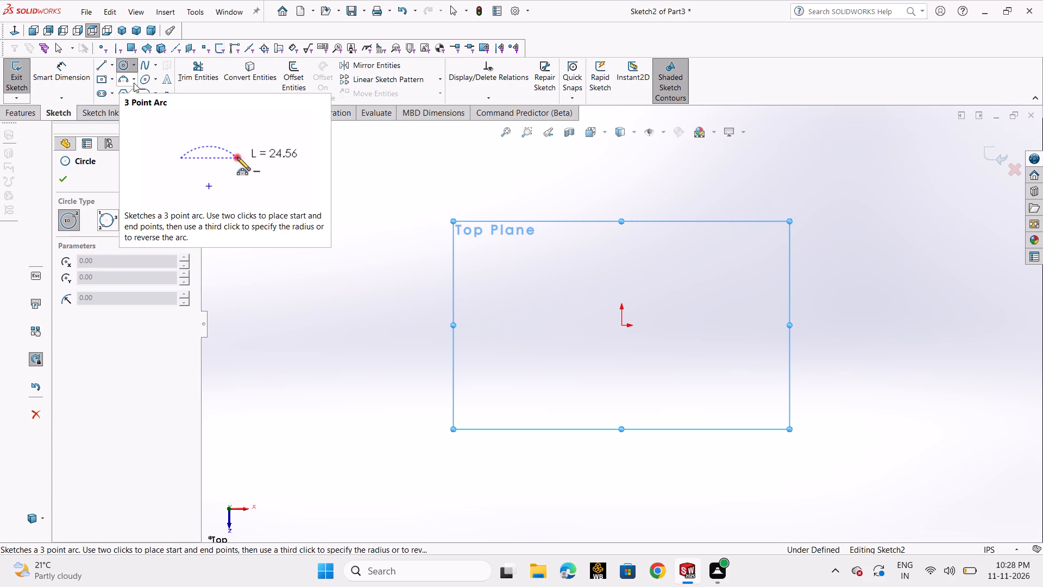
pyautogui.click(624, 325)
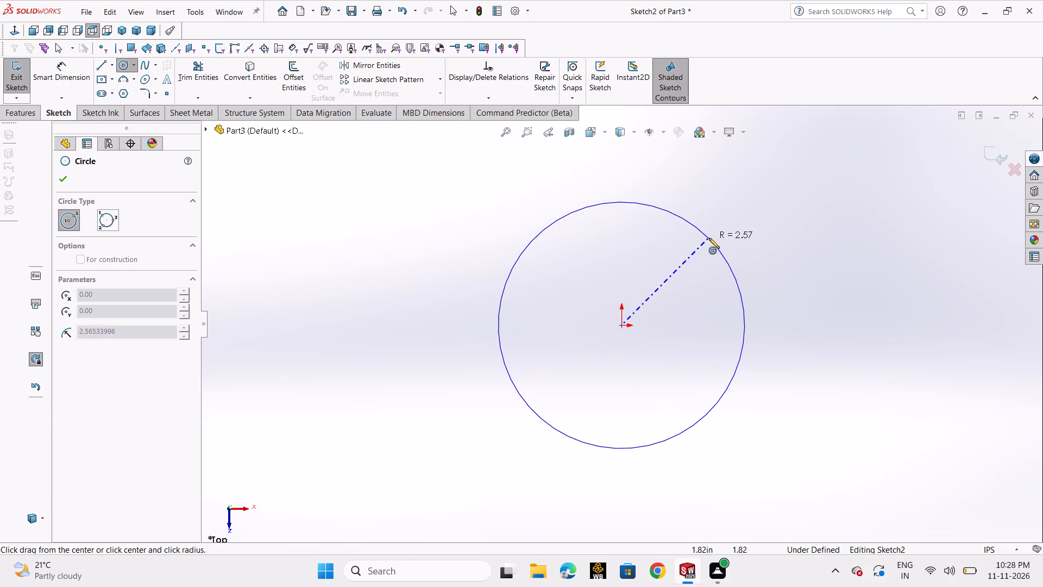
pyautogui.click(709, 238)
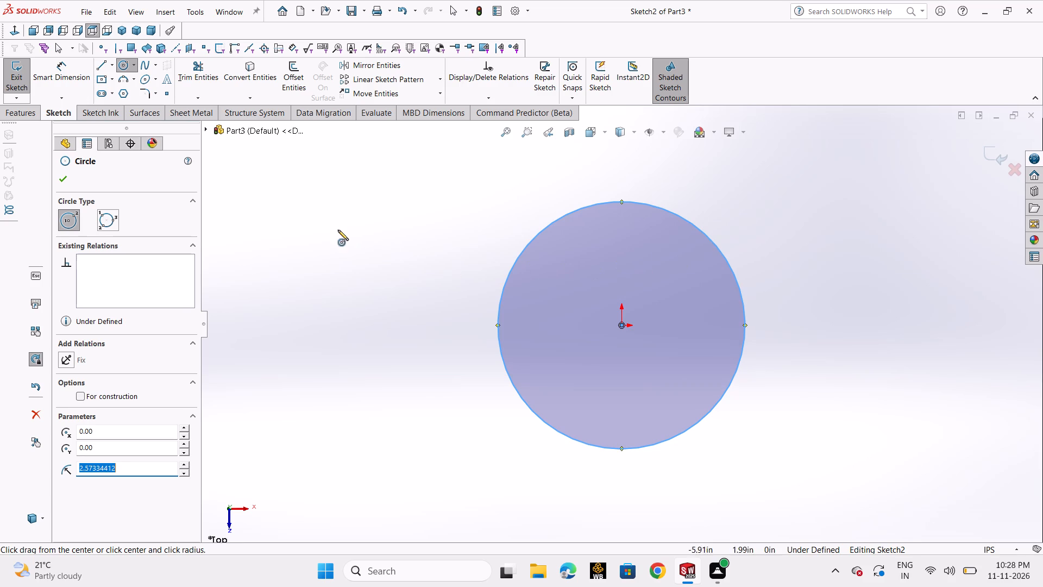
# Dimension the circle's diameter as 3.750 in.
pyautogui.click(77, 79)
pyautogui.click(506, 275)
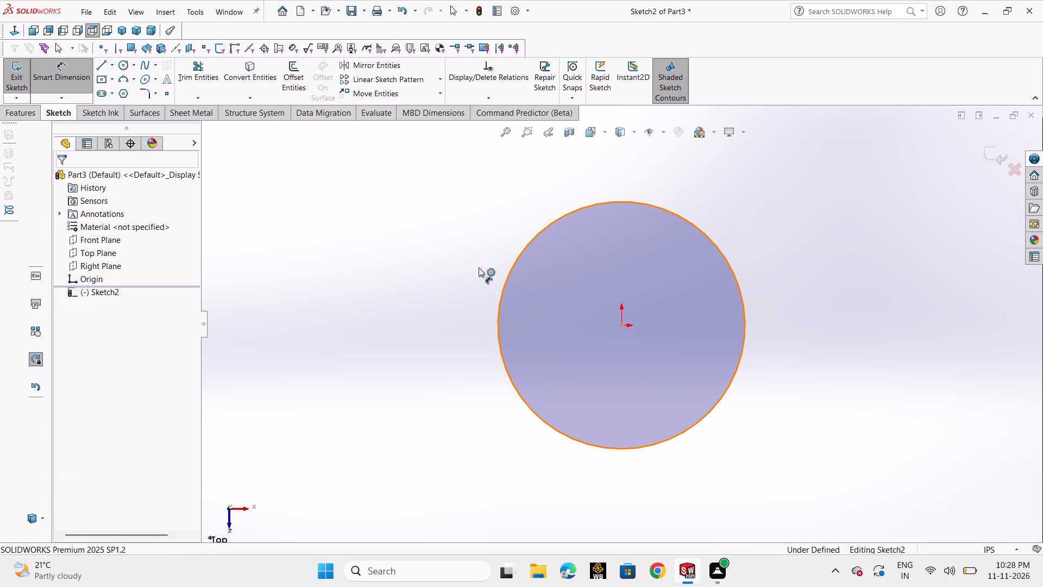
pyautogui.click(430, 264)
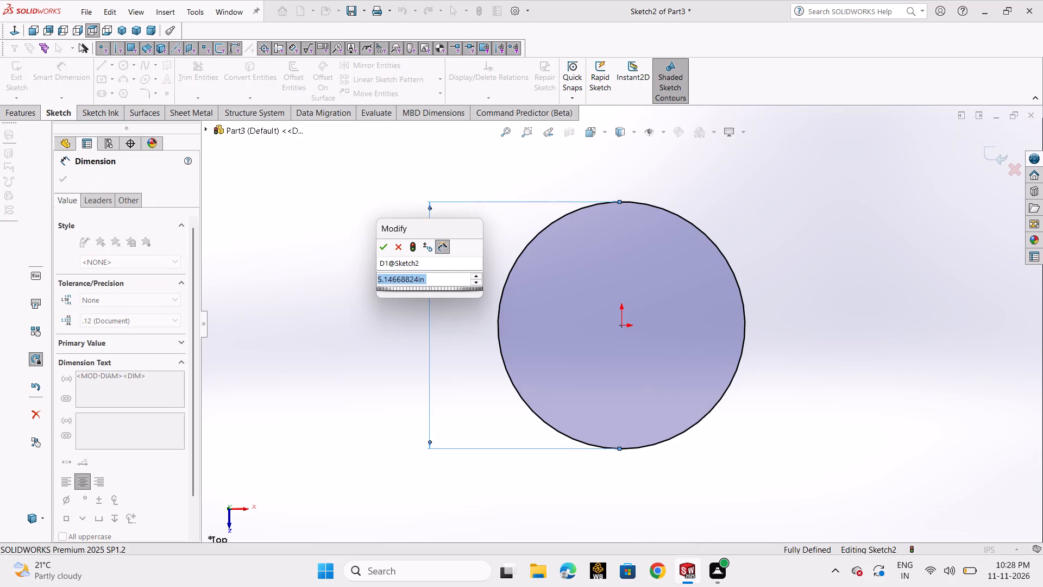
pyautogui.write('3.750')
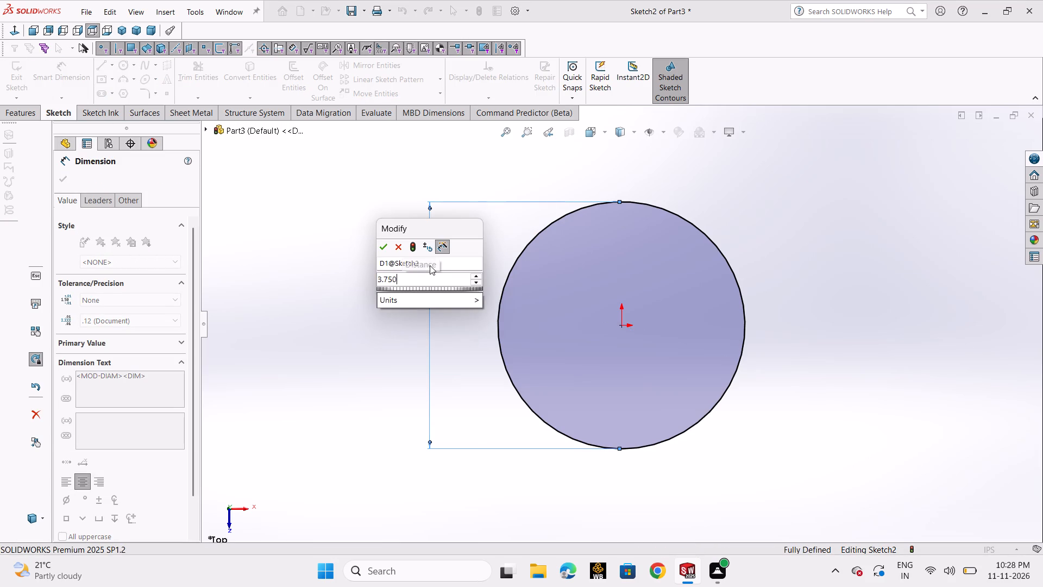
pyautogui.press('Return')
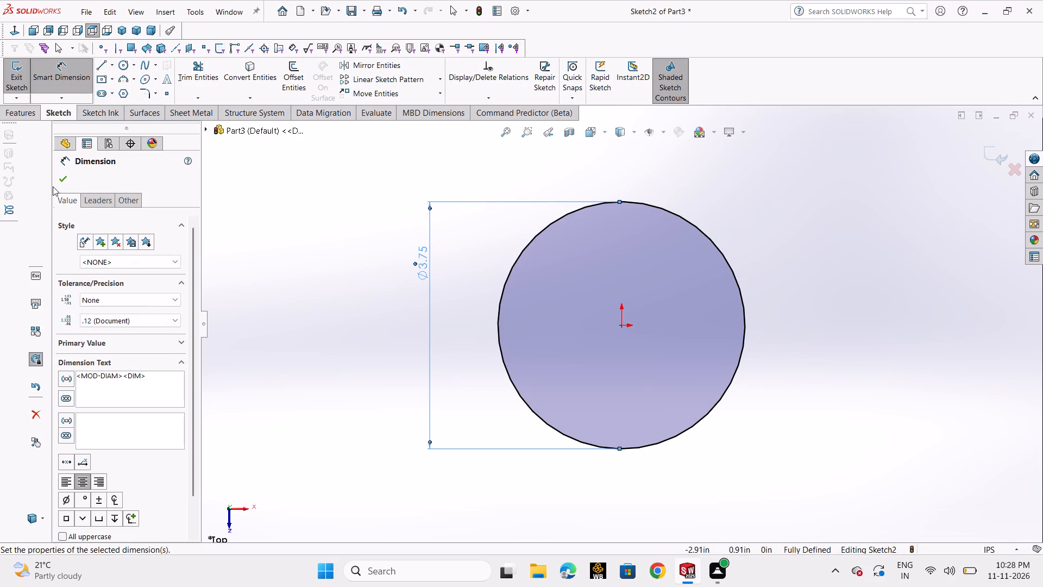
pyautogui.click(61, 178)
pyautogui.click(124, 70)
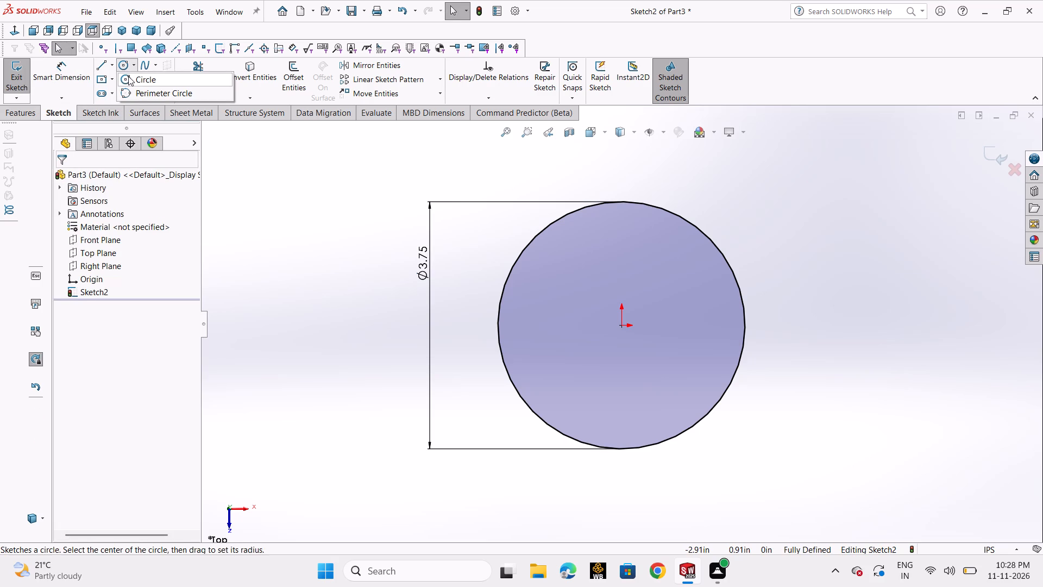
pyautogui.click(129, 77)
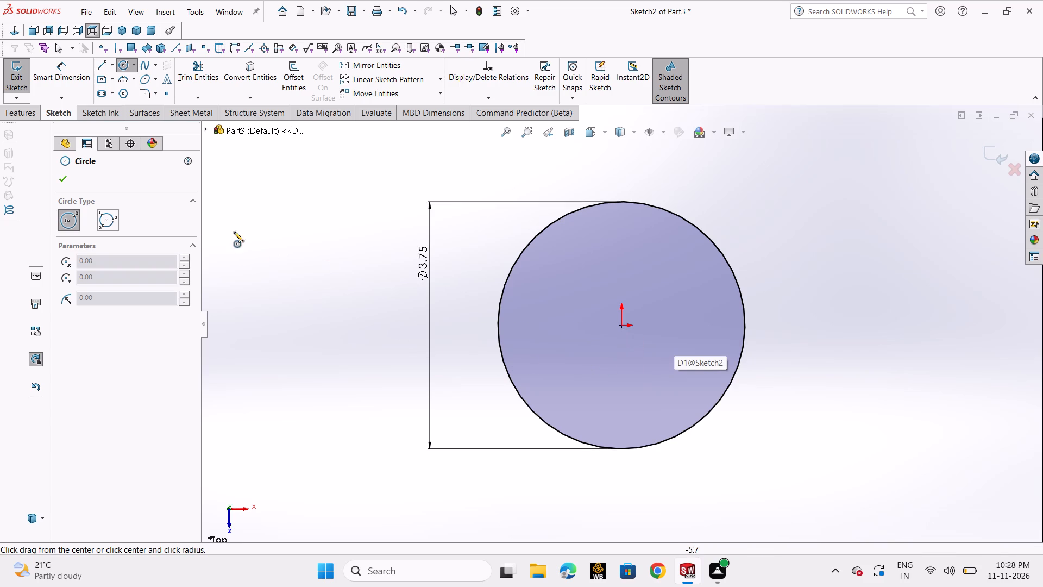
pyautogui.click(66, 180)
# Finish the sketch and extrude the circle as a blind boss 0.5625 in deep.
pyautogui.click(10, 71)
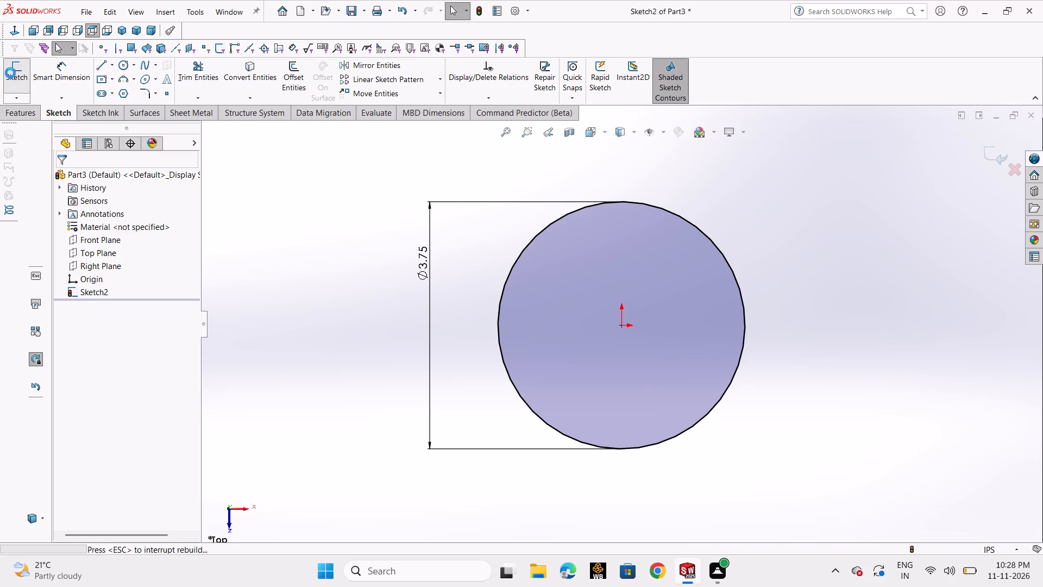
pyautogui.click(18, 84)
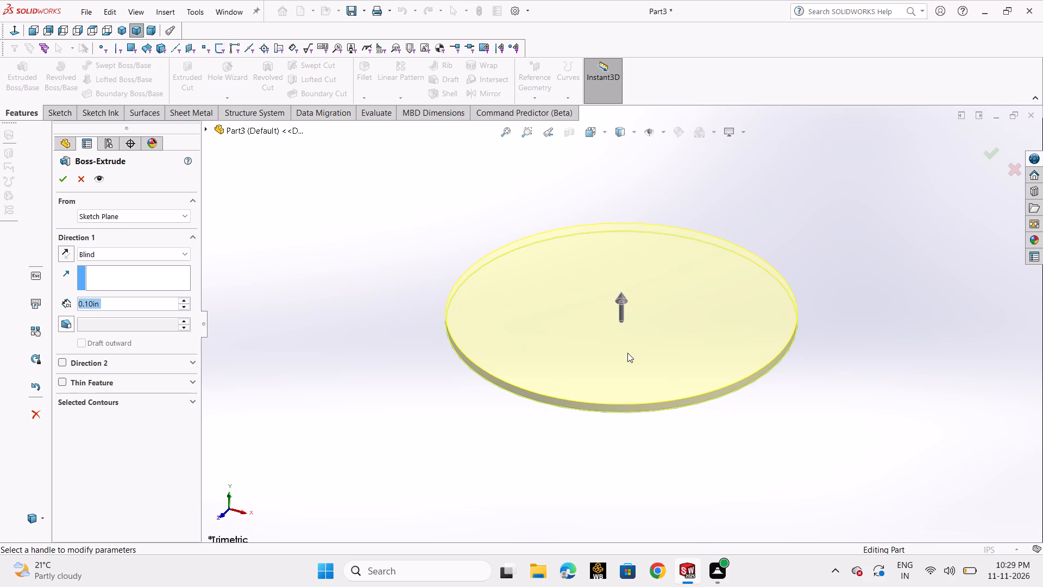
pyautogui.write('.5625')
pyautogui.press('Return')
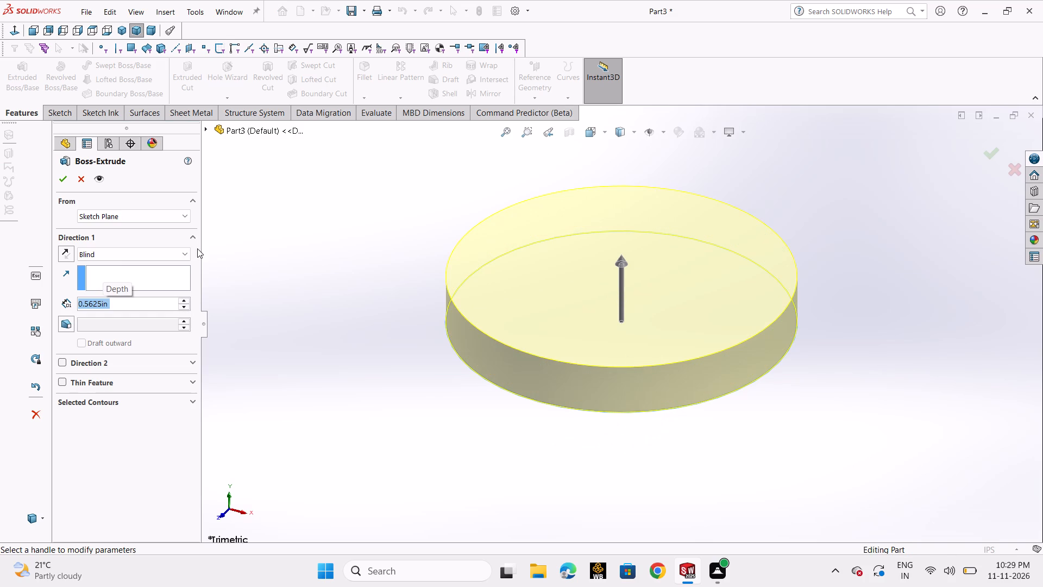
pyautogui.click(65, 177)
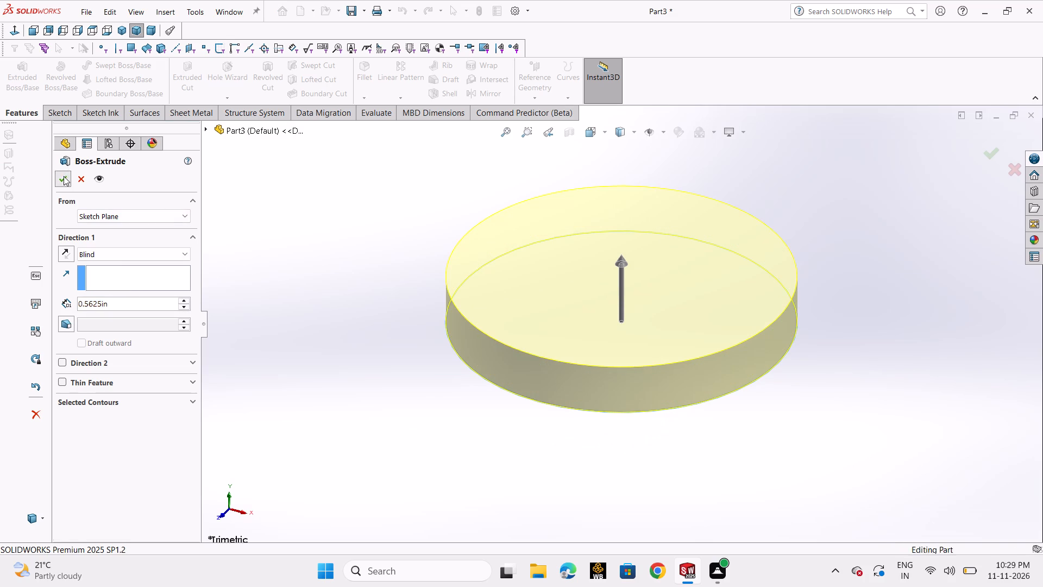
# Start a sketch on the disc's upper face and draw a circle centred on the origin with a radius of about 1.38 in.
pyautogui.click(255, 397)
pyautogui.click(677, 310)
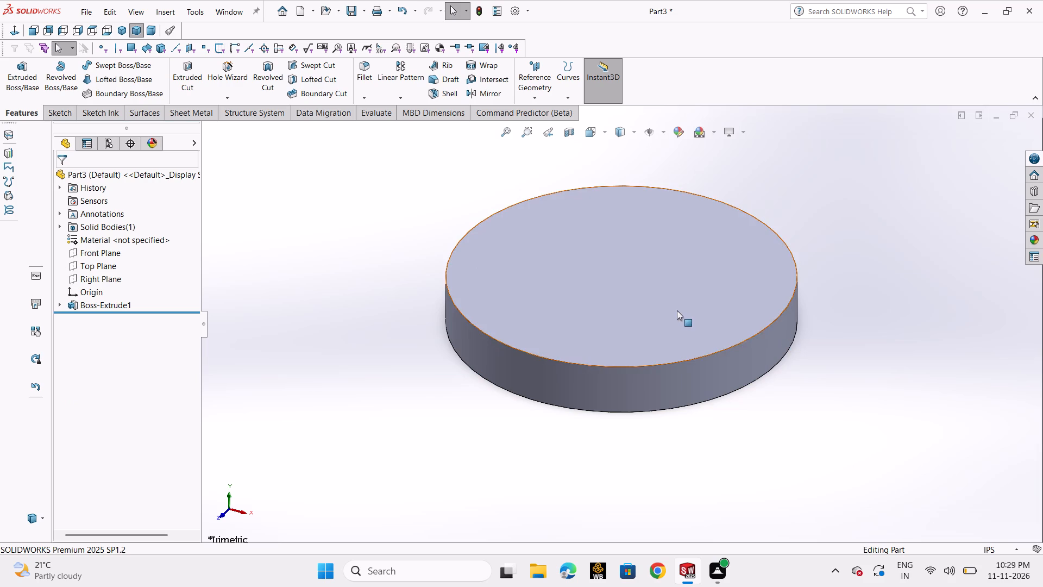
pyautogui.click(740, 279)
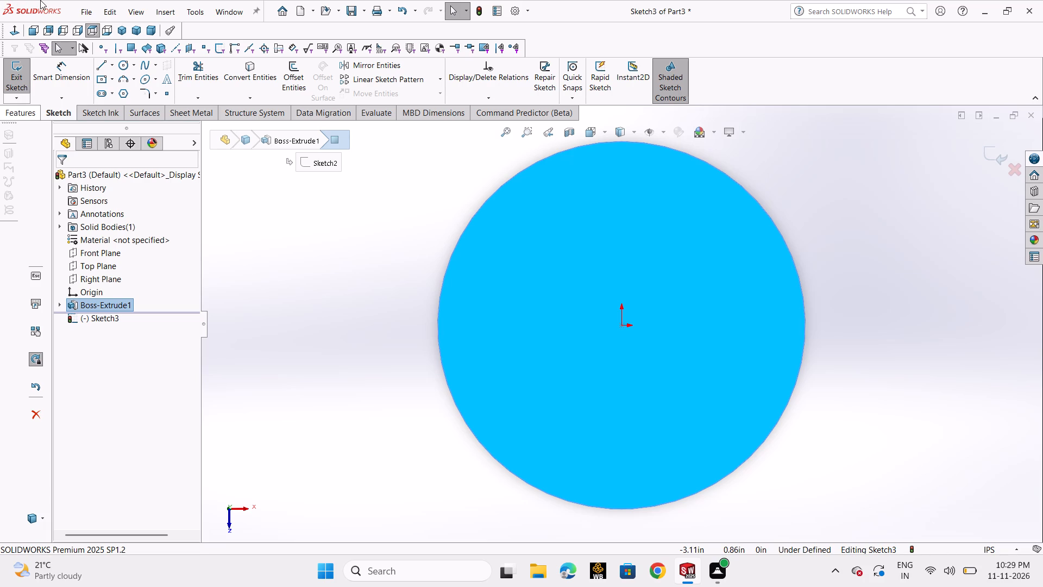
pyautogui.click(120, 68)
pyautogui.click(135, 80)
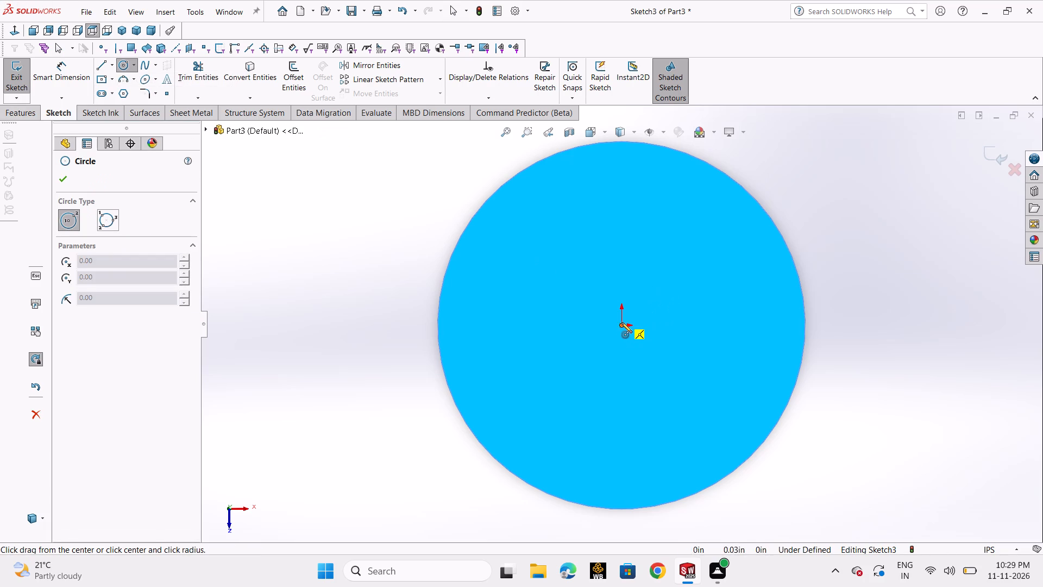
pyautogui.click(621, 327)
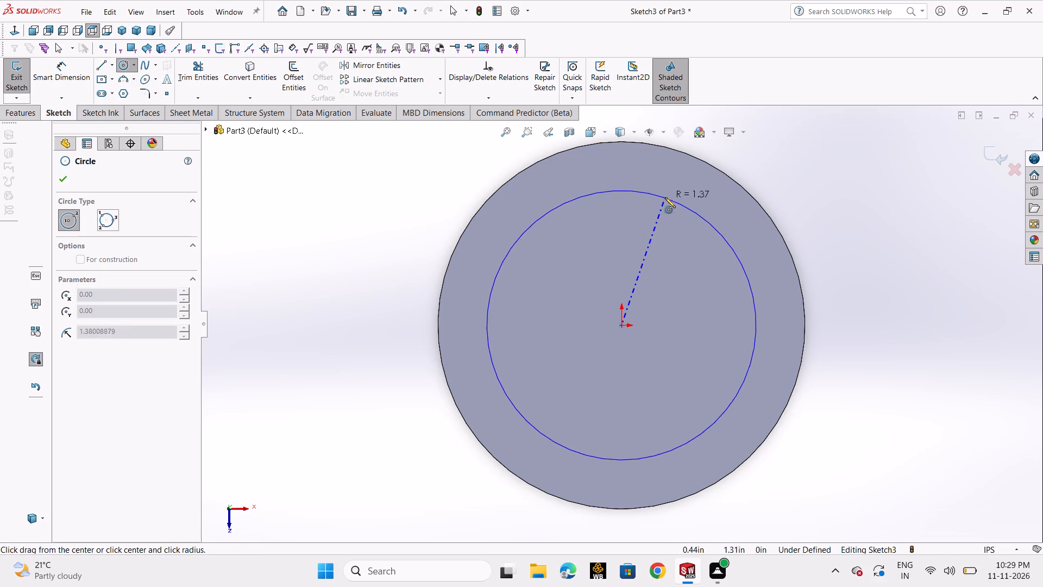
pyautogui.click(665, 197)
pyautogui.rightClick(665, 197)
pyautogui.click(673, 204)
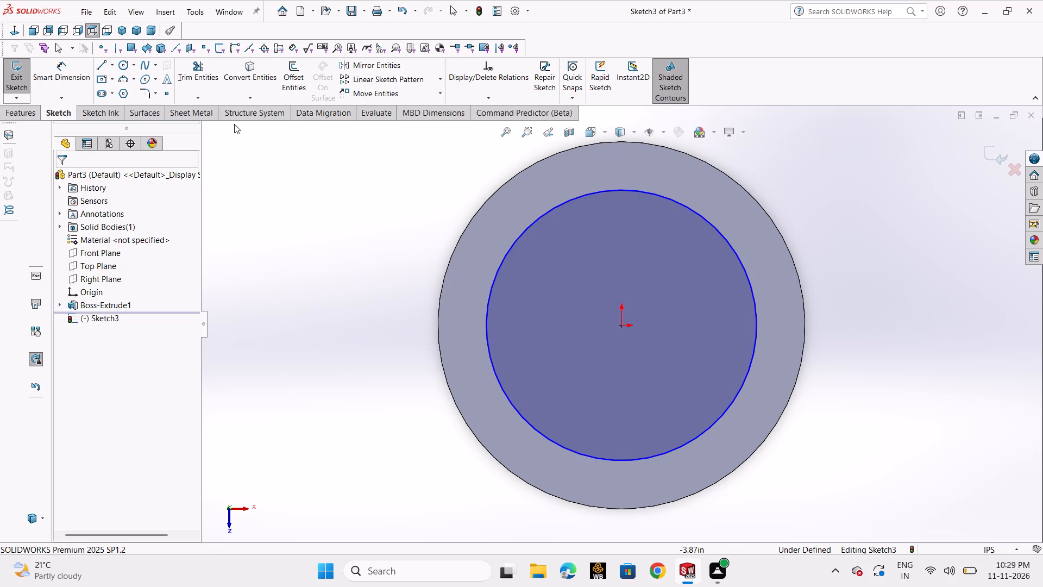
# Dimension the inner circle's diameter as 1.3125+1.3125 in.
pyautogui.click(74, 89)
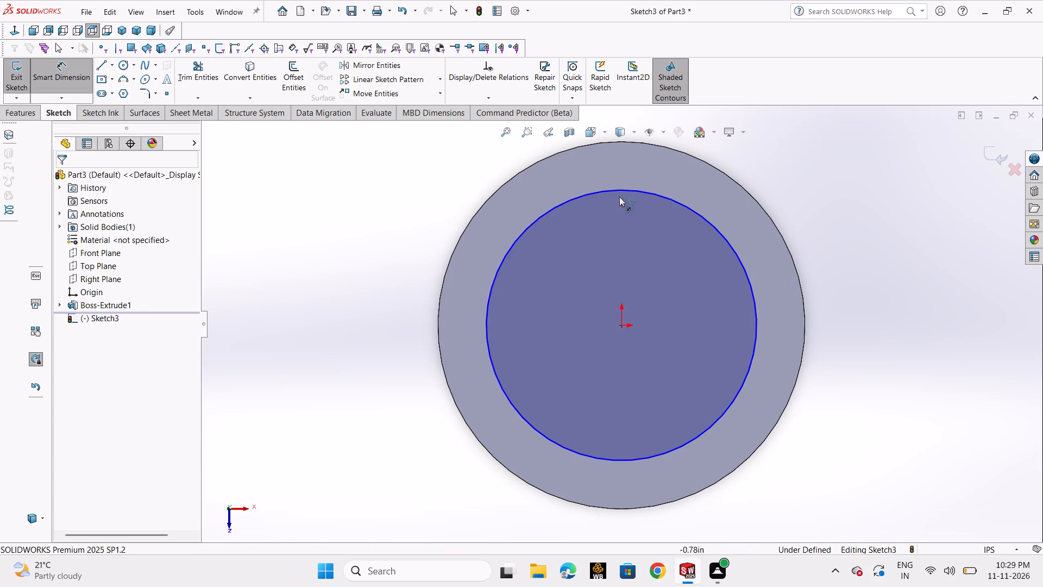
pyautogui.click(700, 213)
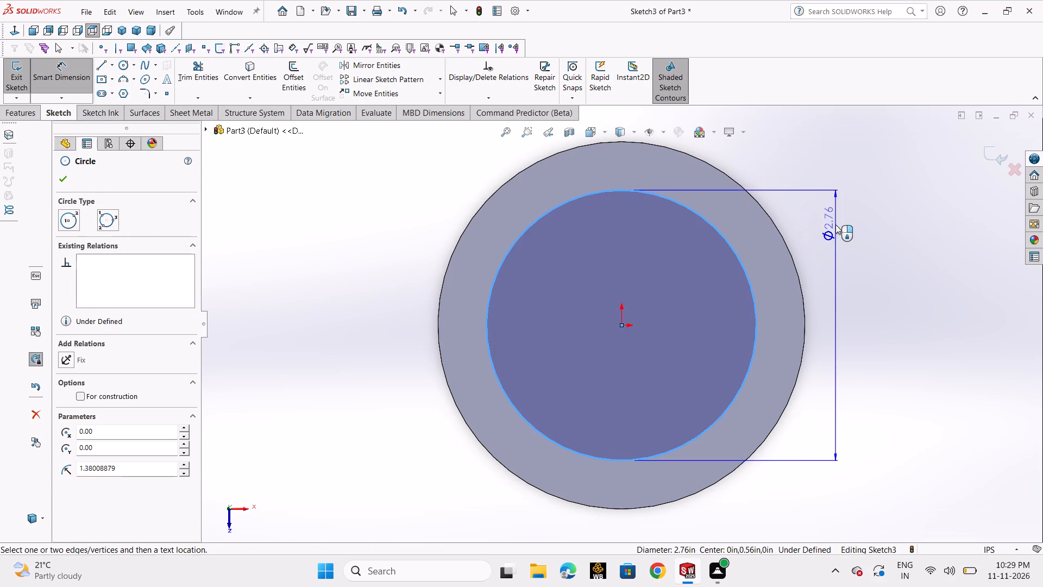
pyautogui.click(835, 224)
pyautogui.write('1.31')
pyautogui.write('25+1.3125')
pyautogui.press('Return')
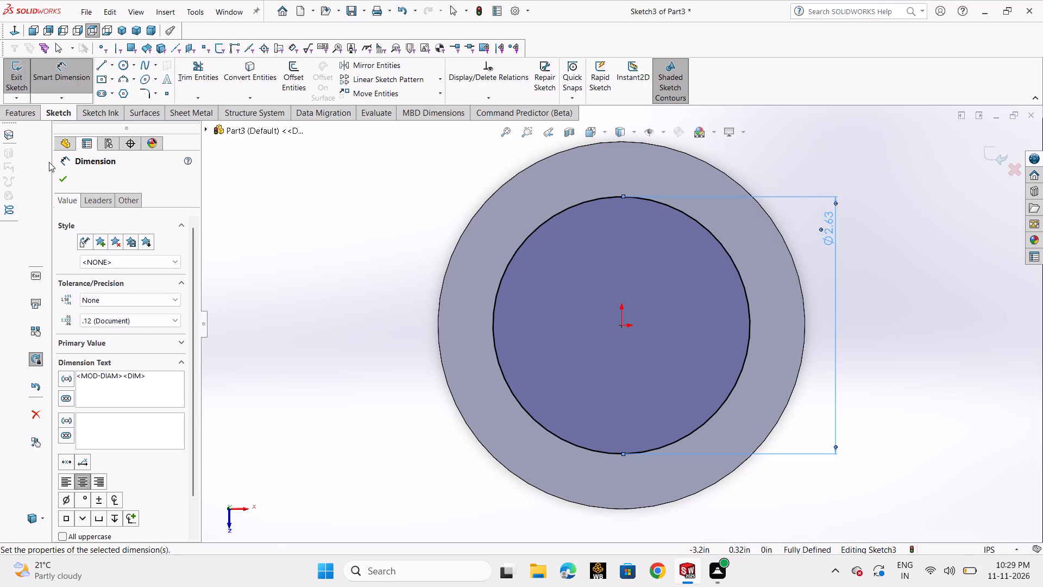
pyautogui.click(58, 181)
# Convert the inner circle to construction geometry and finish the sketch.
pyautogui.click(519, 249)
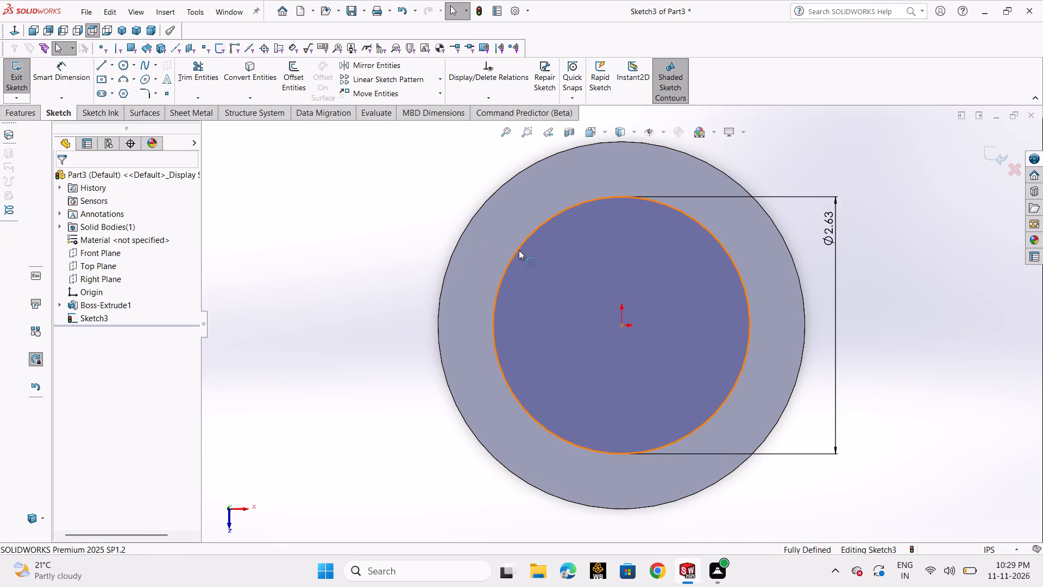
pyautogui.click(579, 218)
pyautogui.click(315, 216)
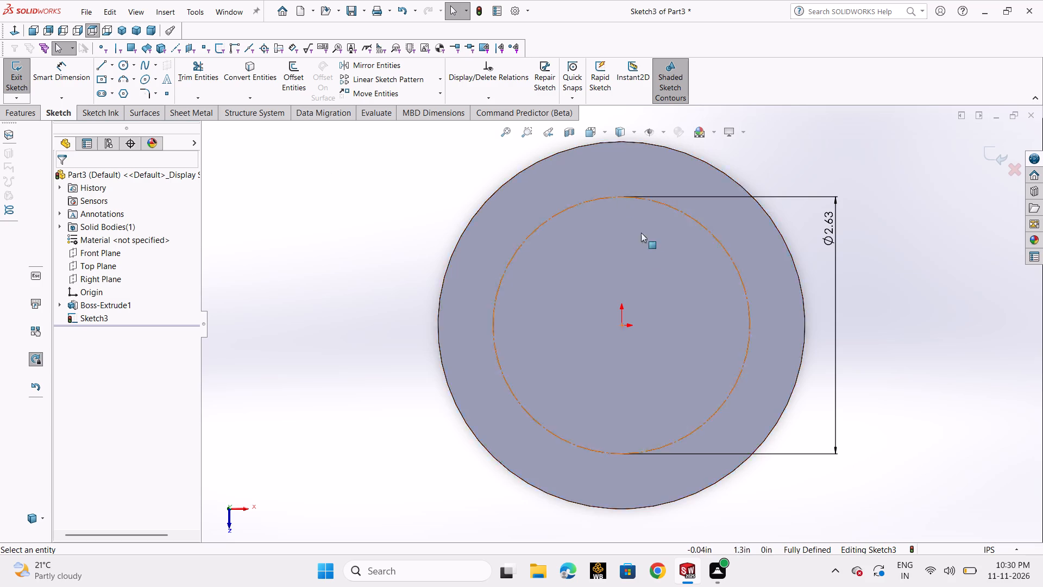
pyautogui.scroll(2, 647, 298)
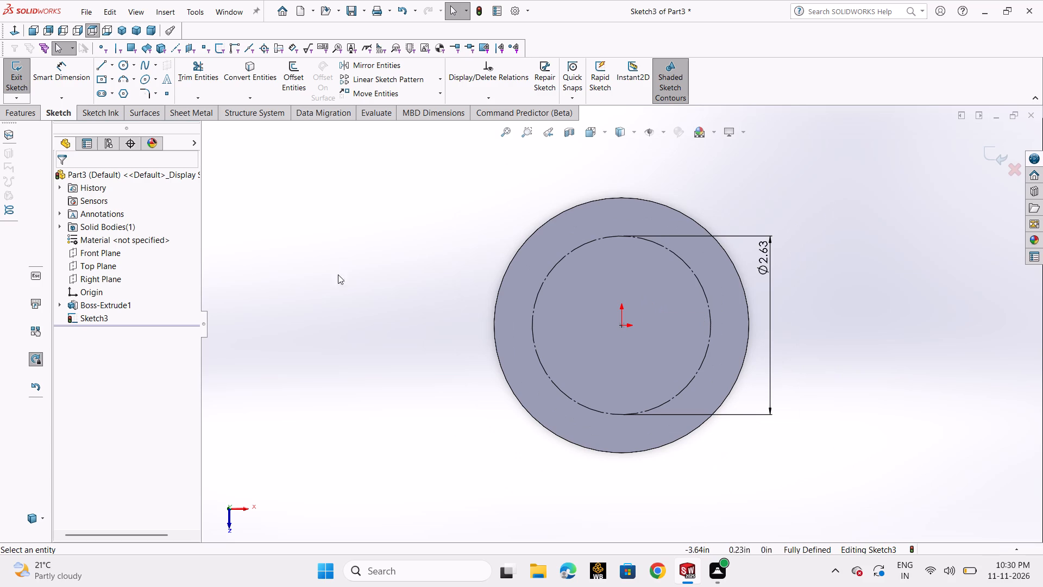
pyautogui.click(17, 72)
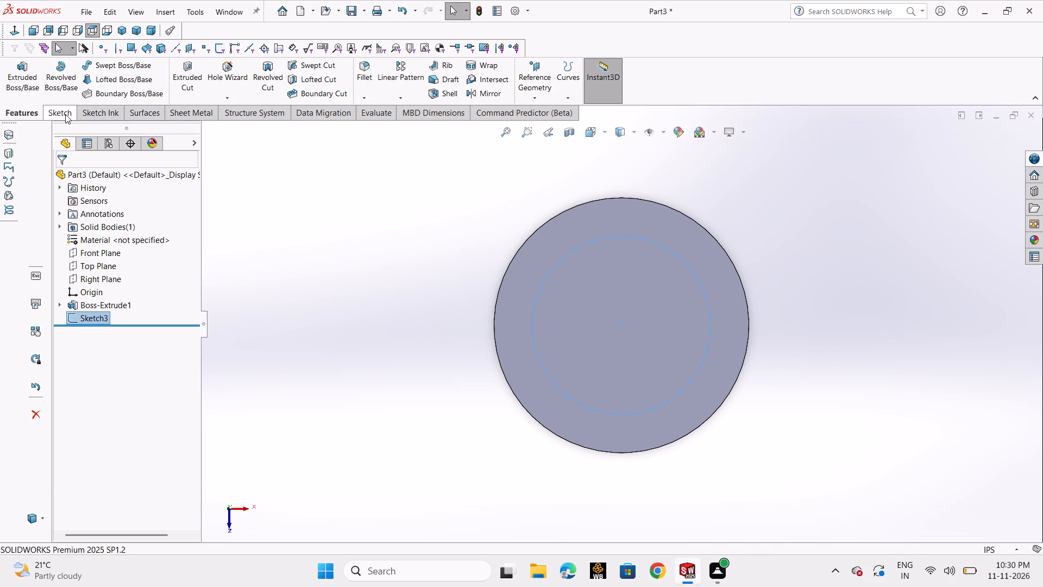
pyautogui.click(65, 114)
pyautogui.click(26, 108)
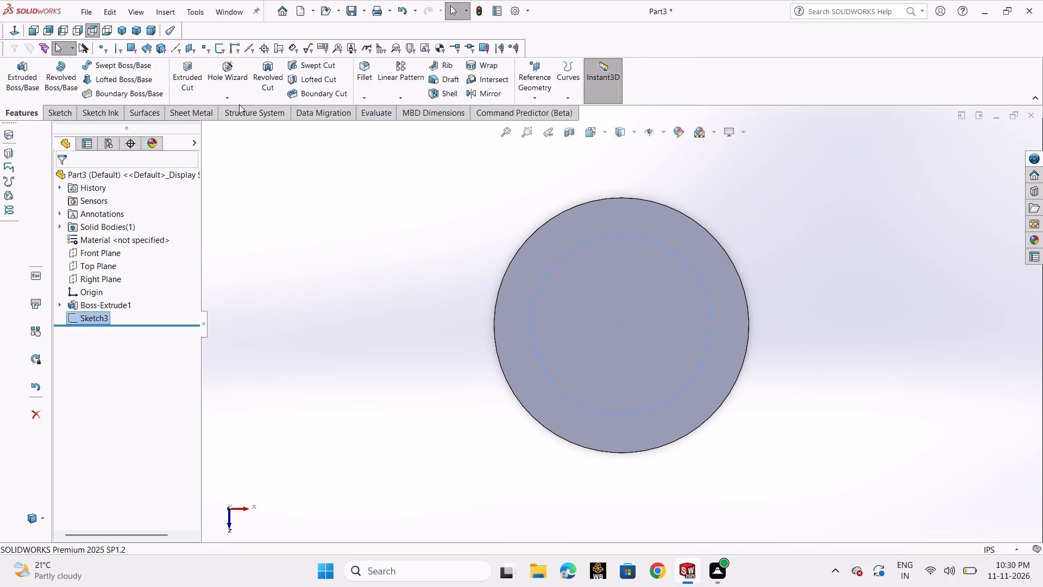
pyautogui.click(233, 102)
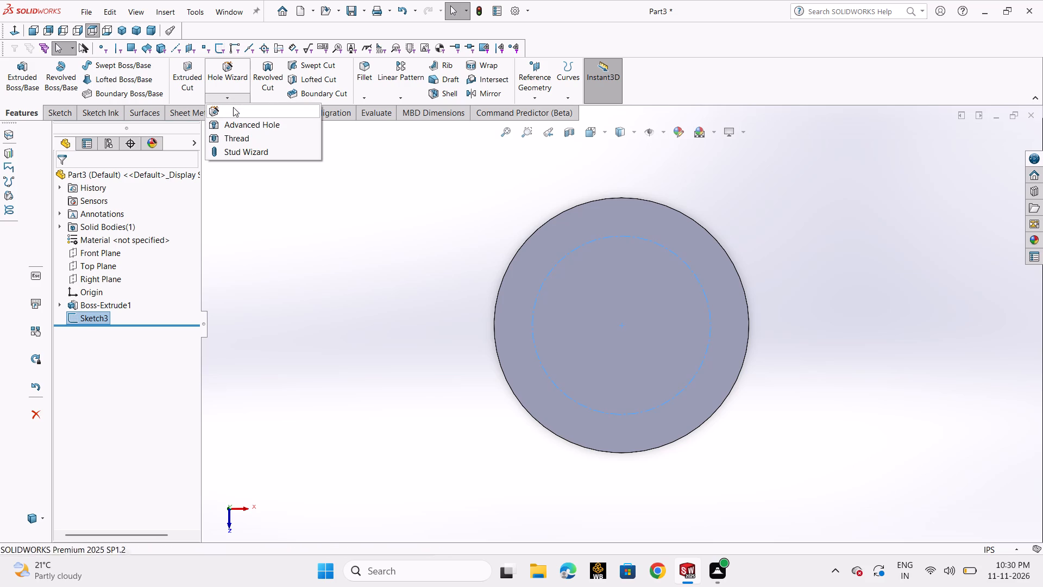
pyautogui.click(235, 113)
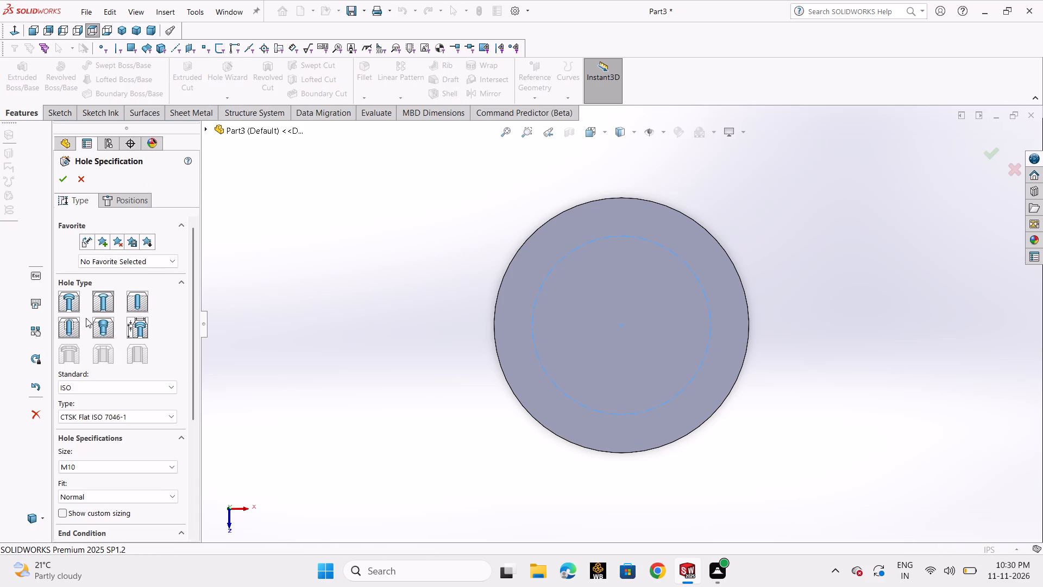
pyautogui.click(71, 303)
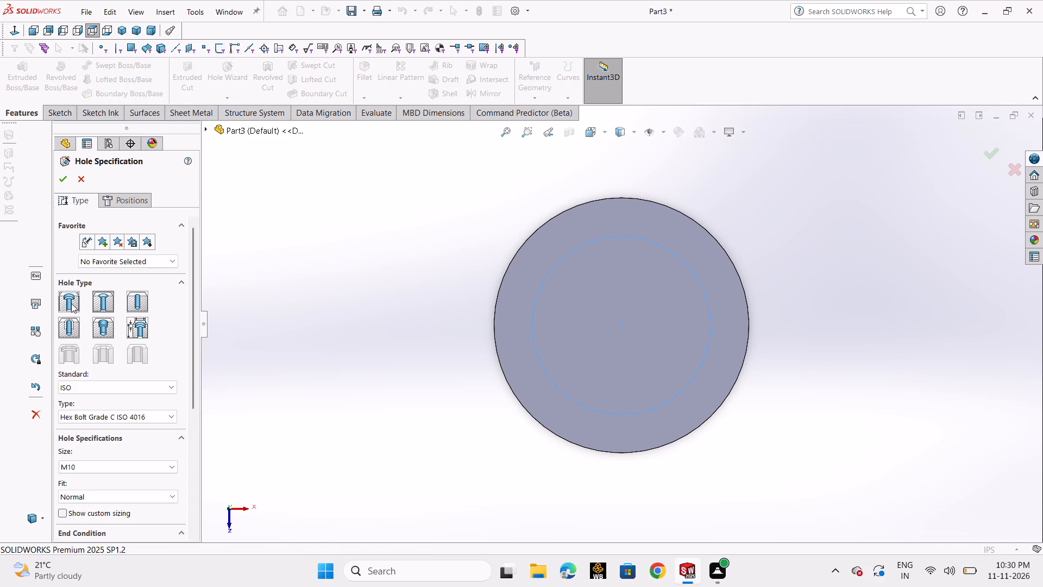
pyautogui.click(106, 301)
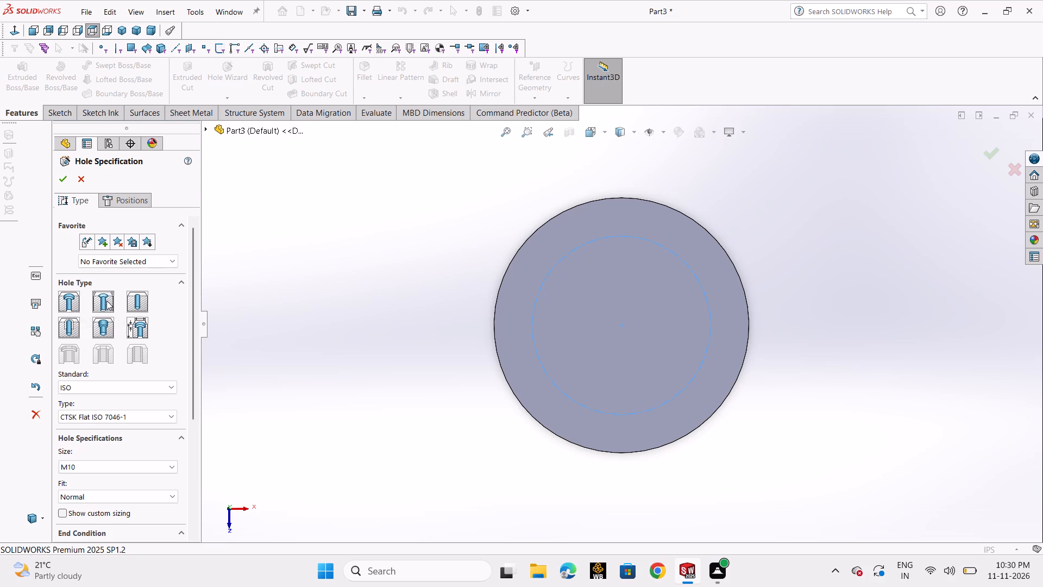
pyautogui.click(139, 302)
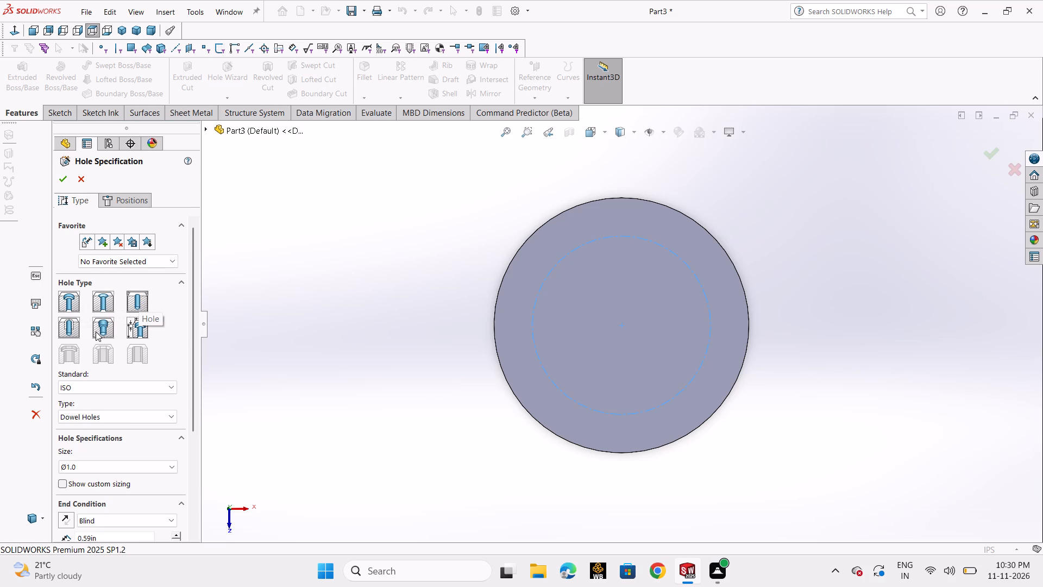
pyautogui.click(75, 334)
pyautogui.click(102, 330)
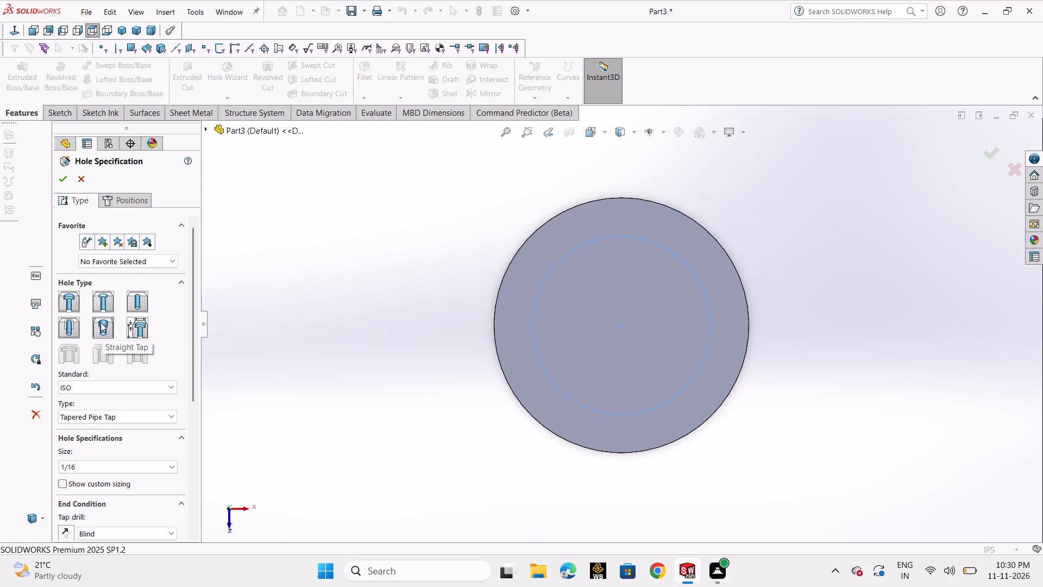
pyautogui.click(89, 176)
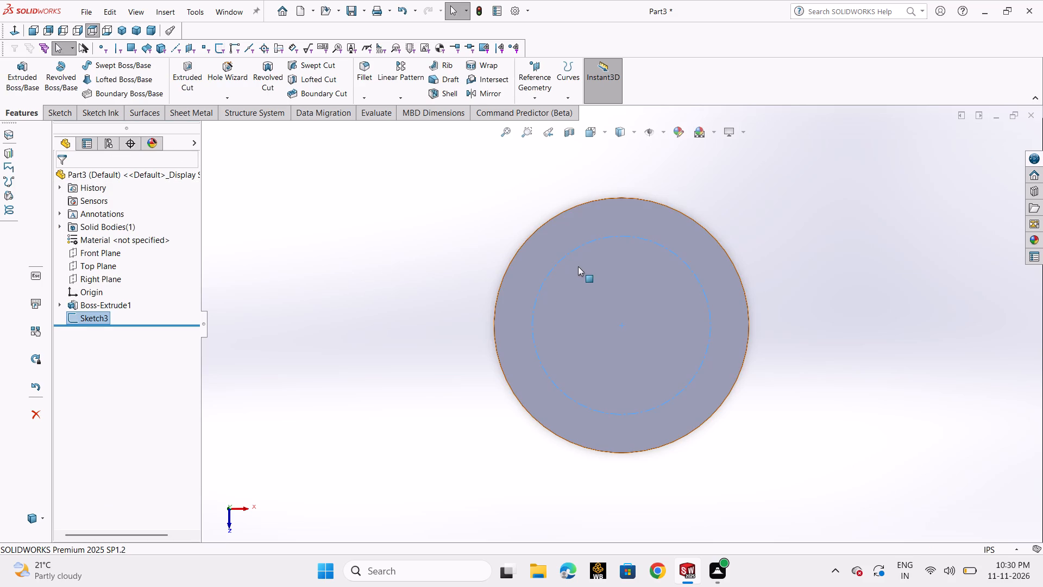
# Reopen the construction circle's sketch and draw a circle of about 0.115 in radius centred on the construction circle's top point.
pyautogui.doubleClick(580, 245)
pyautogui.scroll(1, 586, 257)
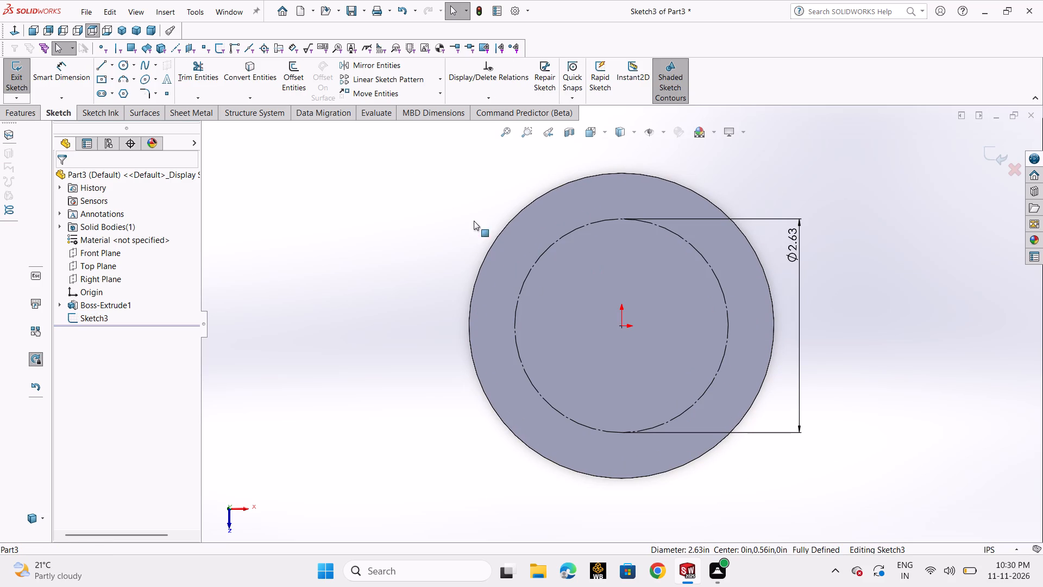
pyautogui.click(120, 66)
pyautogui.click(127, 76)
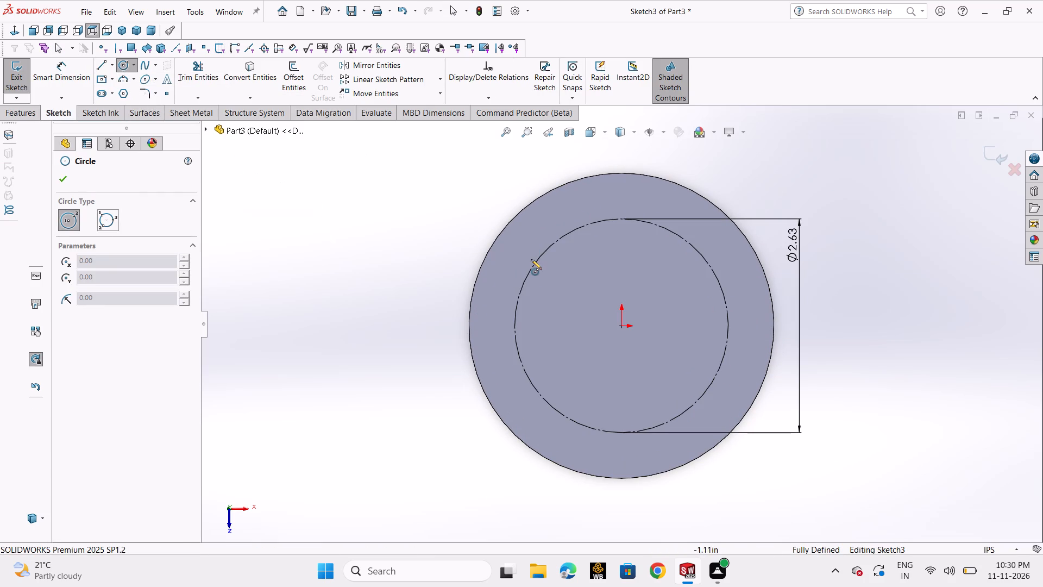
pyautogui.click(623, 219)
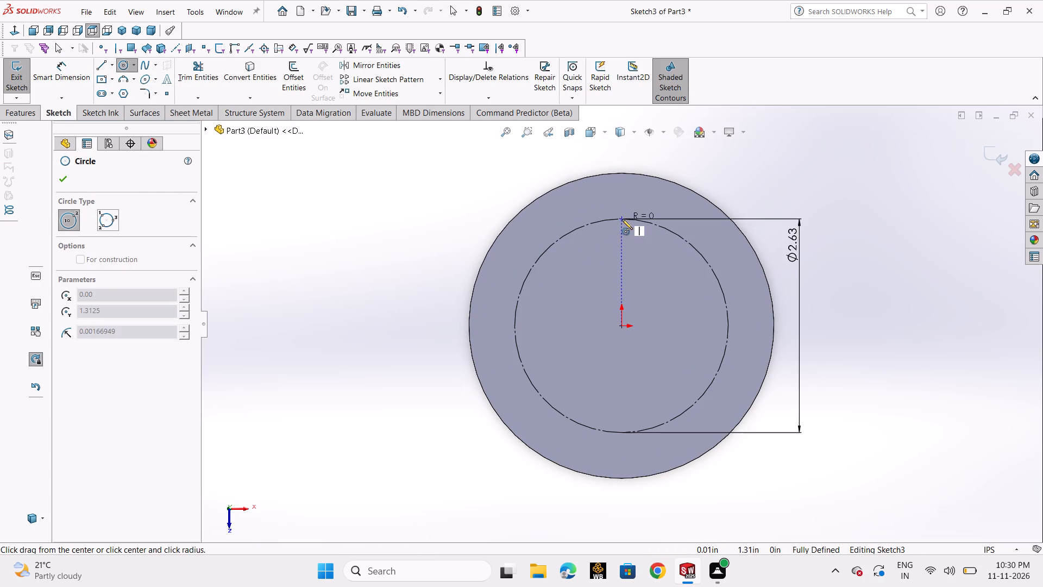
pyautogui.click(626, 211)
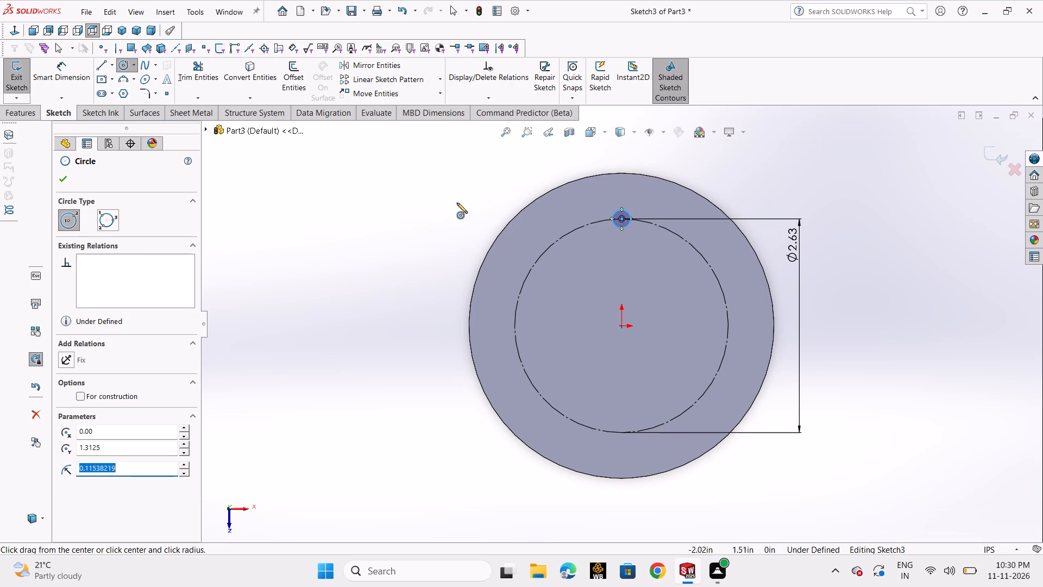
pyautogui.rightClick(457, 203)
pyautogui.click(492, 218)
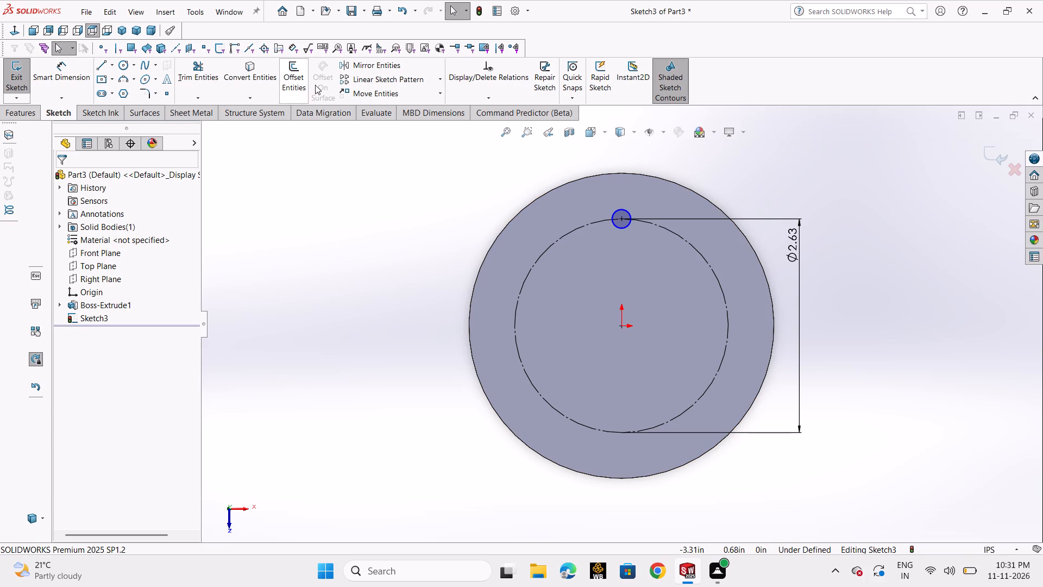
# Circular-pattern the small circle about the origin as 5 equally spaced instances over 360 degrees and finish the sketch.
pyautogui.click(440, 83)
pyautogui.click(435, 107)
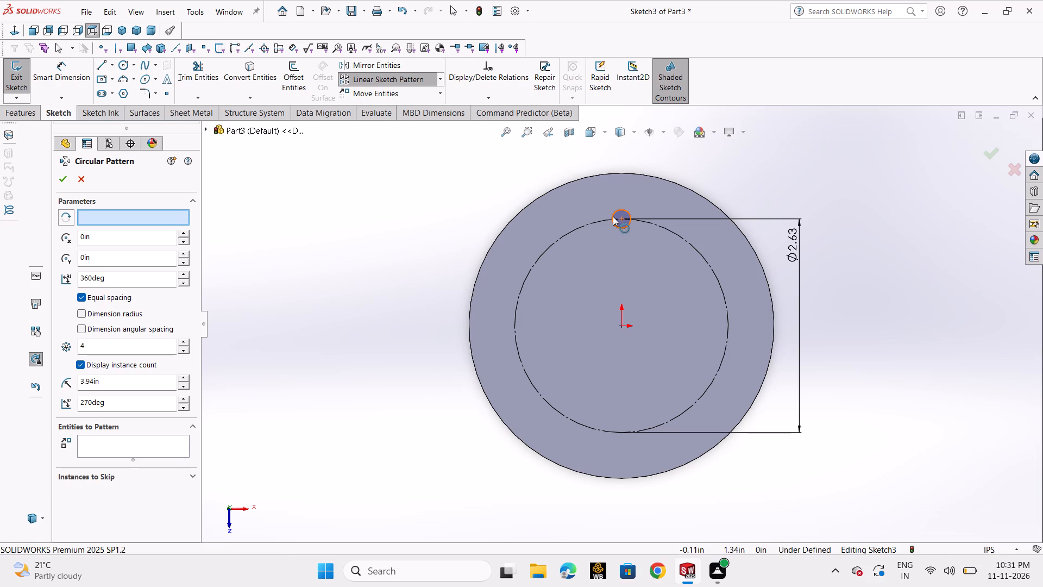
pyautogui.click(104, 449)
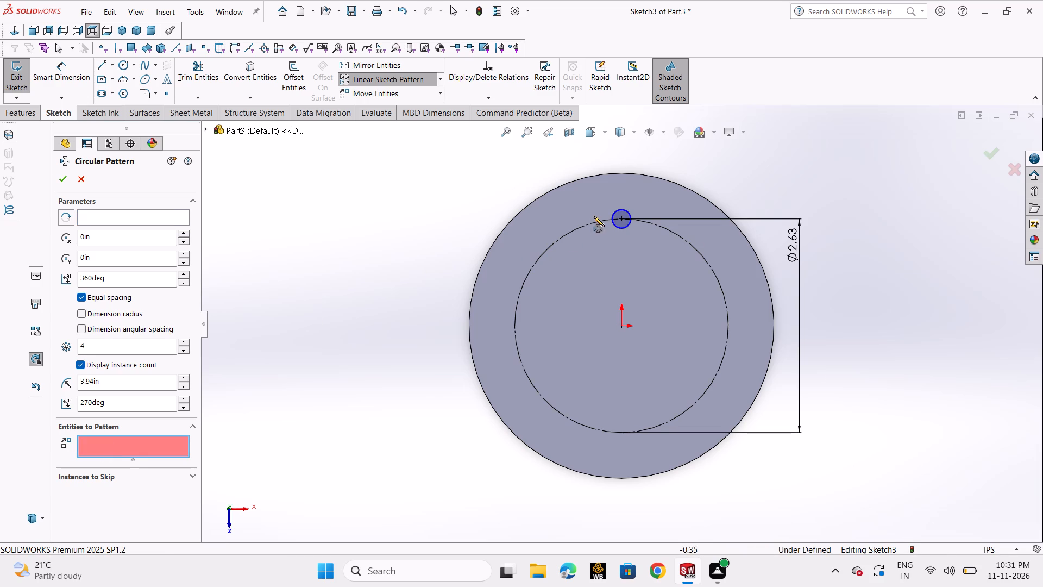
pyautogui.click(614, 213)
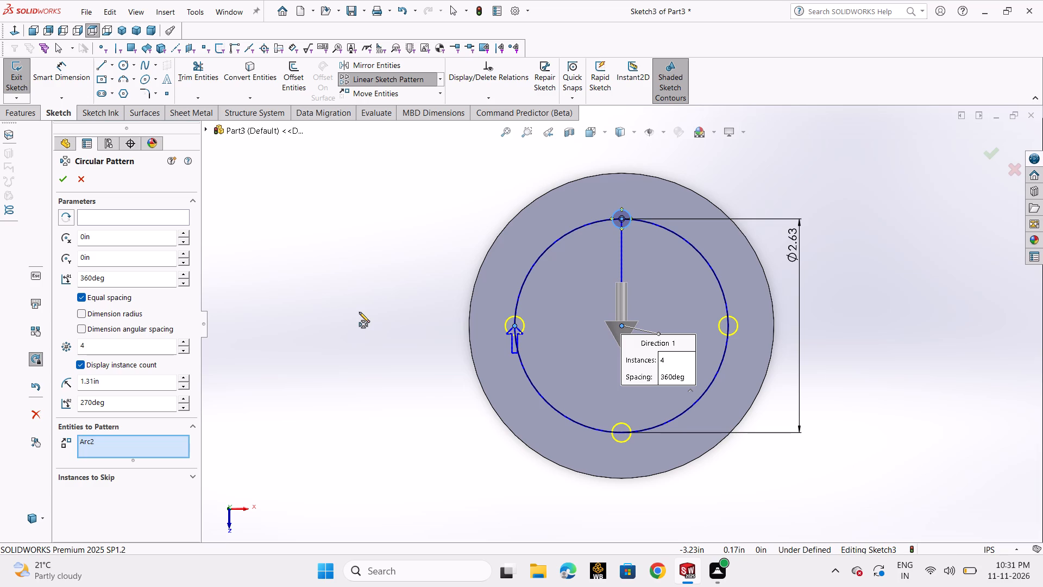
pyautogui.doubleClick(91, 341)
pyautogui.press('5')
pyautogui.press('Return')
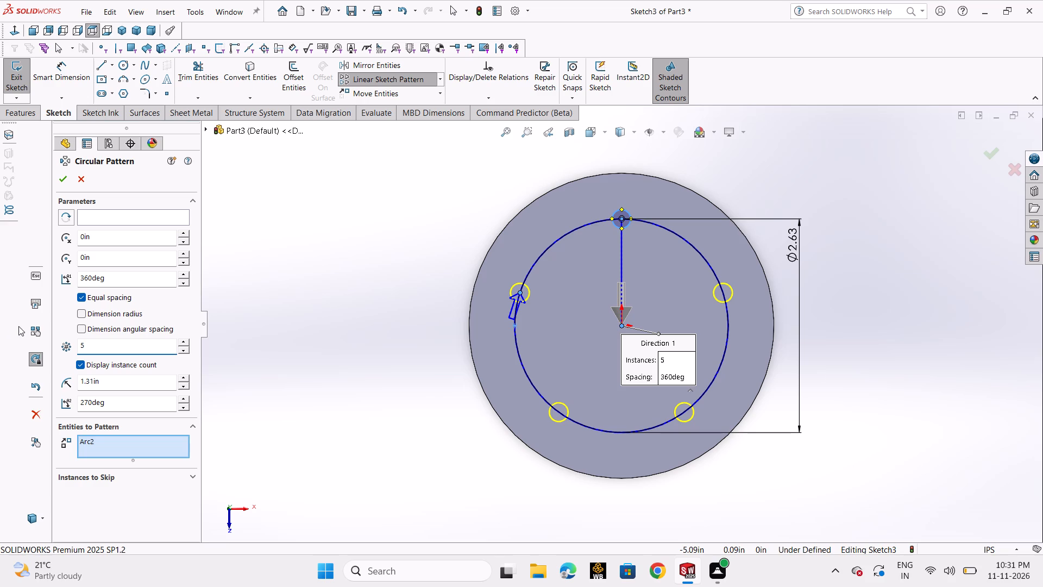
pyautogui.click(59, 183)
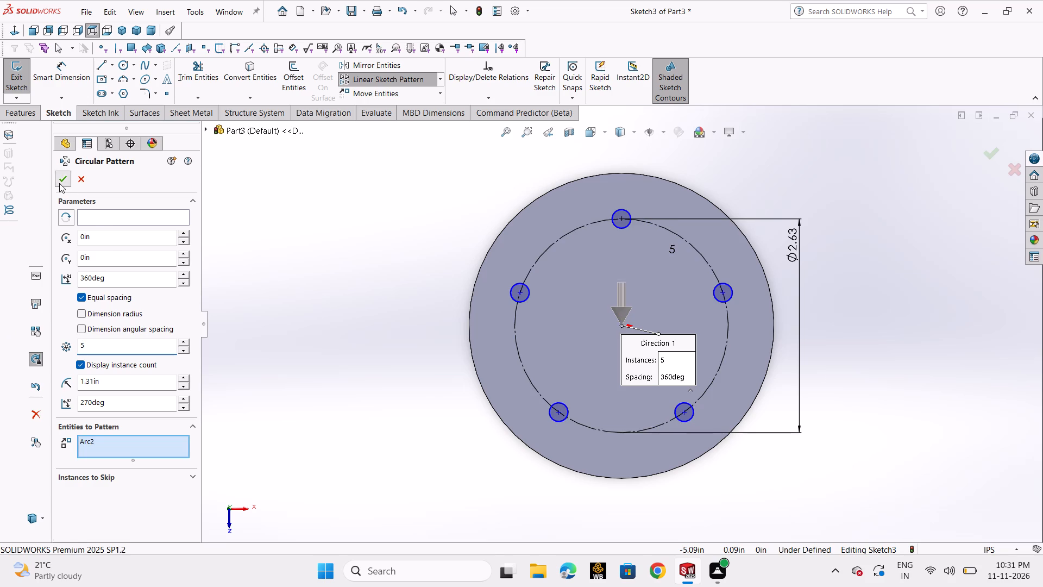
pyautogui.click(23, 86)
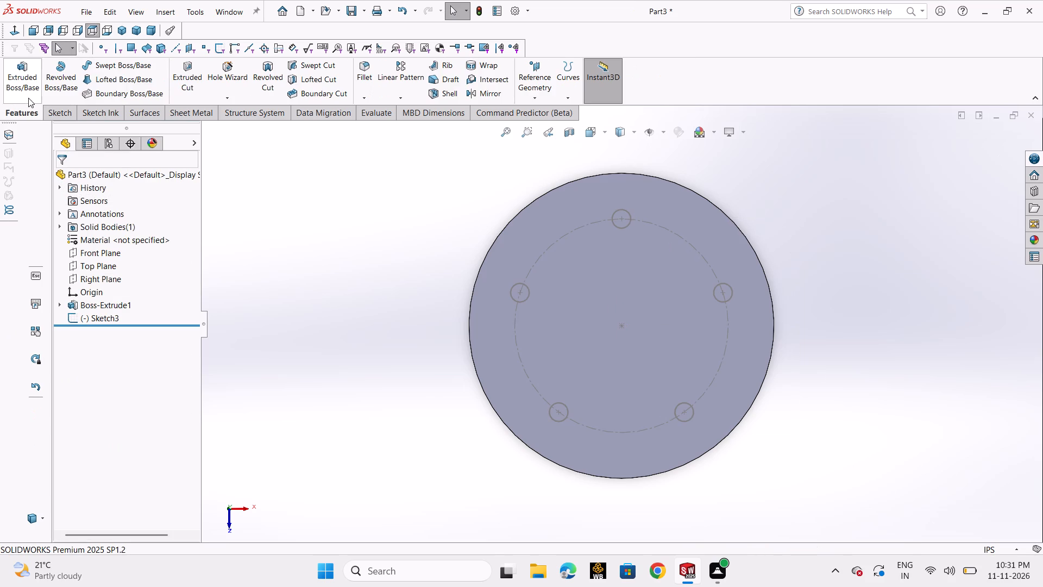
# Cut-extrude the five-circle sketch as a blind cut 0.5625 in deep through the disc.
pyautogui.click(186, 77)
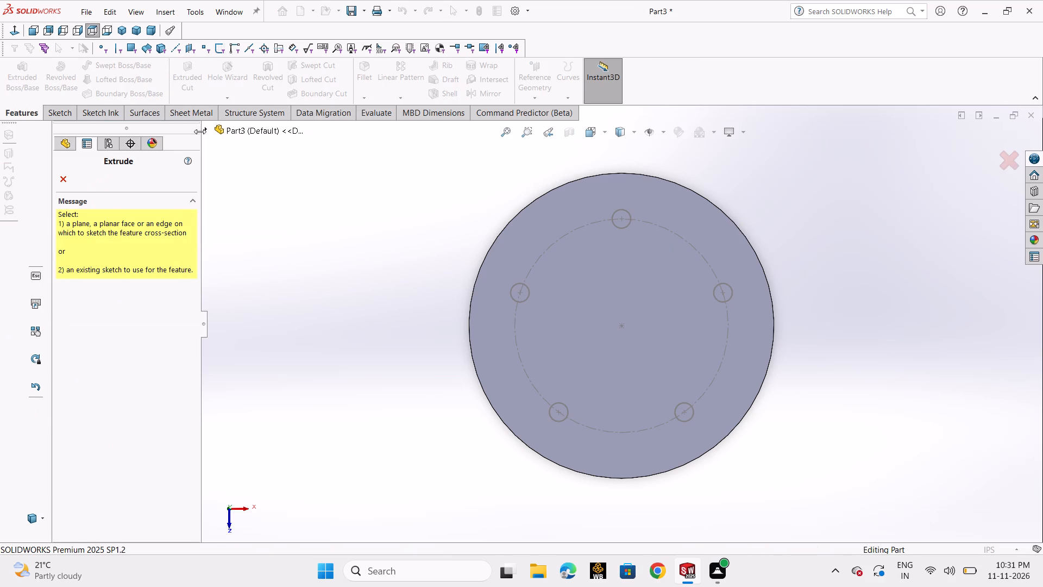
pyautogui.click(204, 129)
pyautogui.click(253, 272)
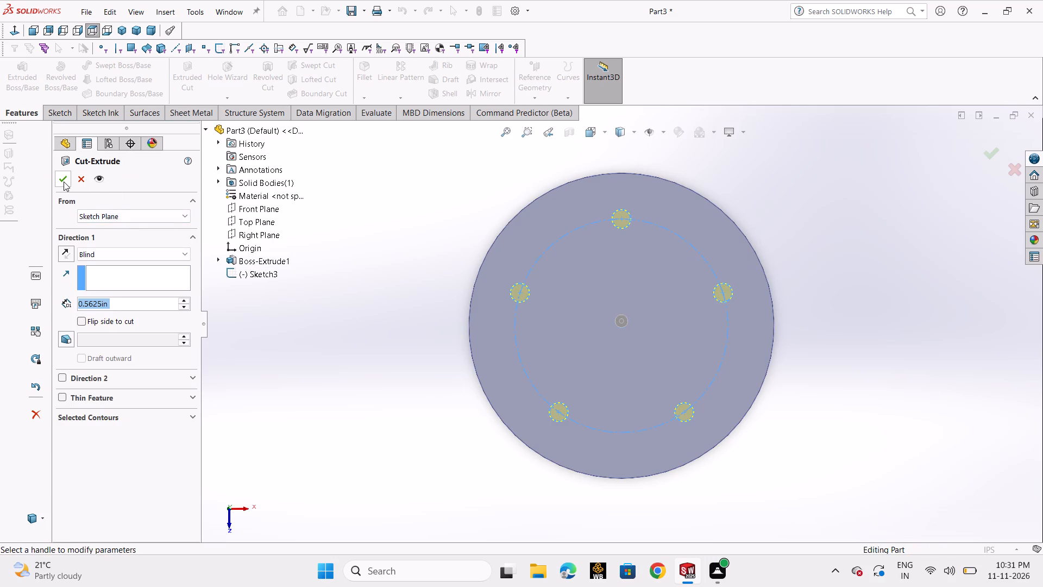
pyautogui.click(64, 182)
# Start a new sketch on the disc's upper face, where the five holes open.
pyautogui.scroll(1, 356, 298)
pyautogui.moveTo(374, 307); pyautogui.dragTo(266, 309, button='middle')
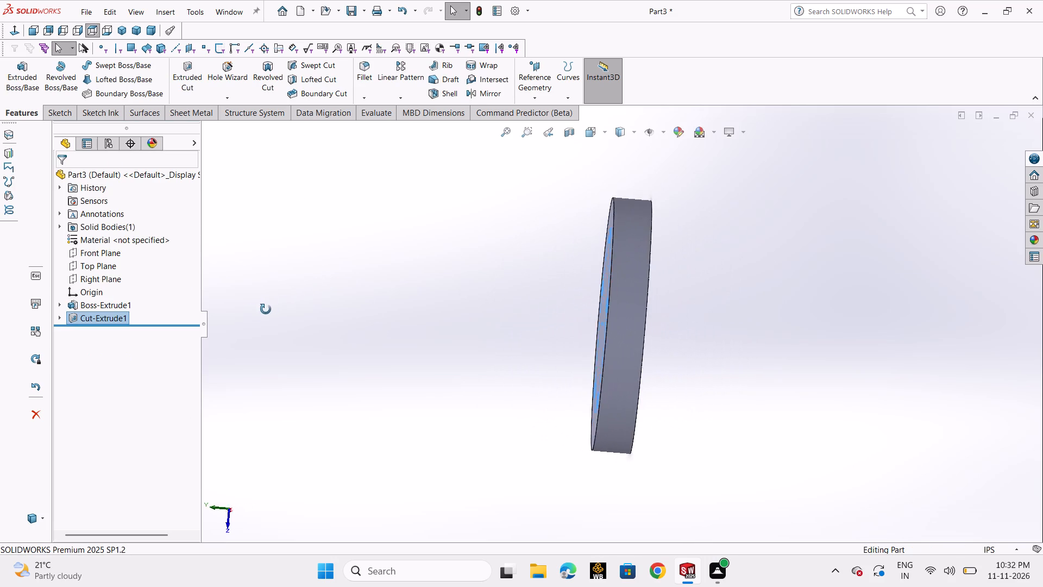
pyautogui.moveTo(266, 309); pyautogui.dragTo(337, 278, button='middle')
pyautogui.scroll(1, 339, 276)
pyautogui.click(339, 271)
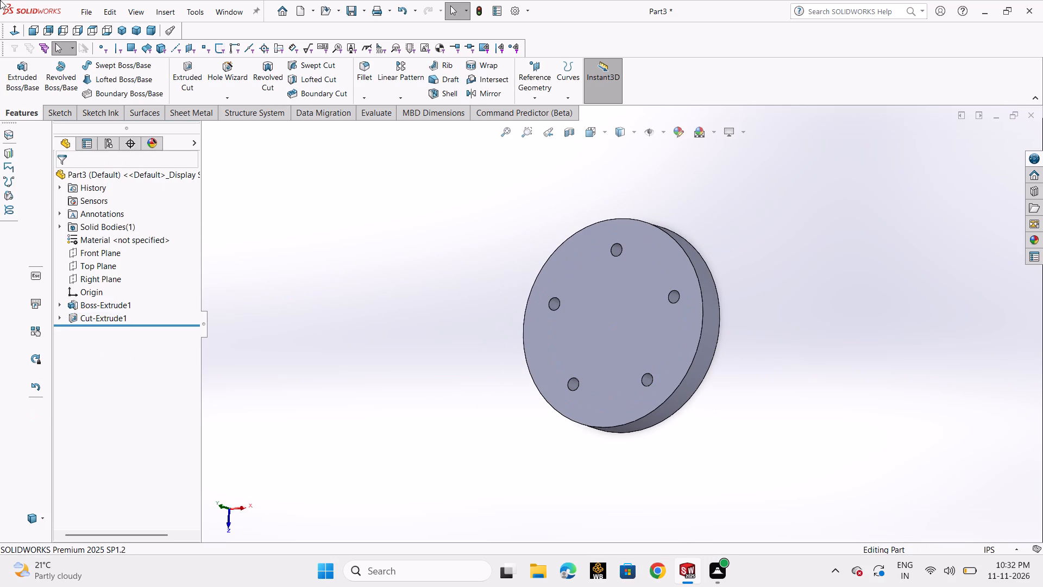
pyautogui.click(603, 328)
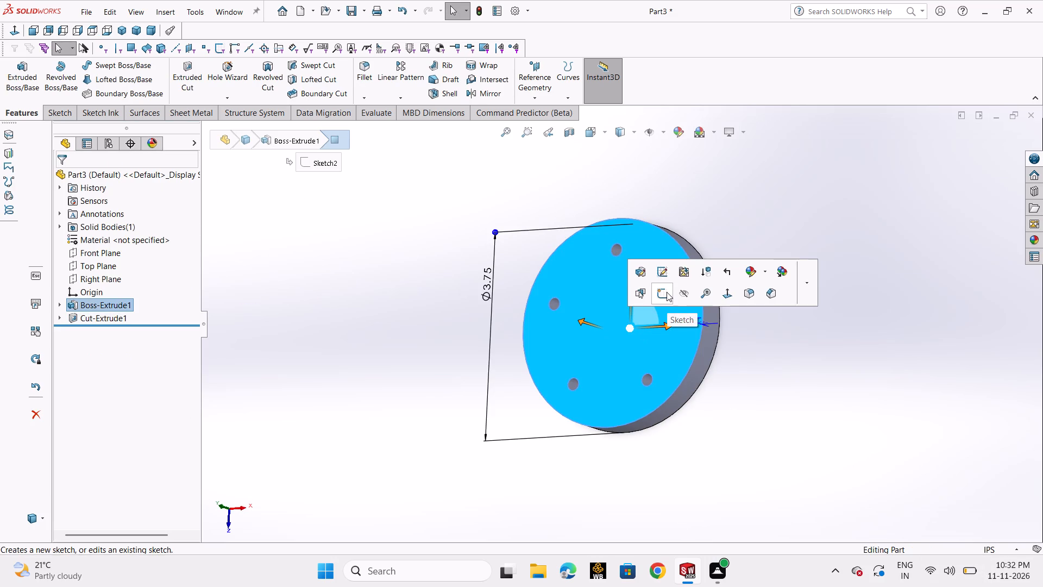
pyautogui.click(667, 292)
pyautogui.click(850, 306)
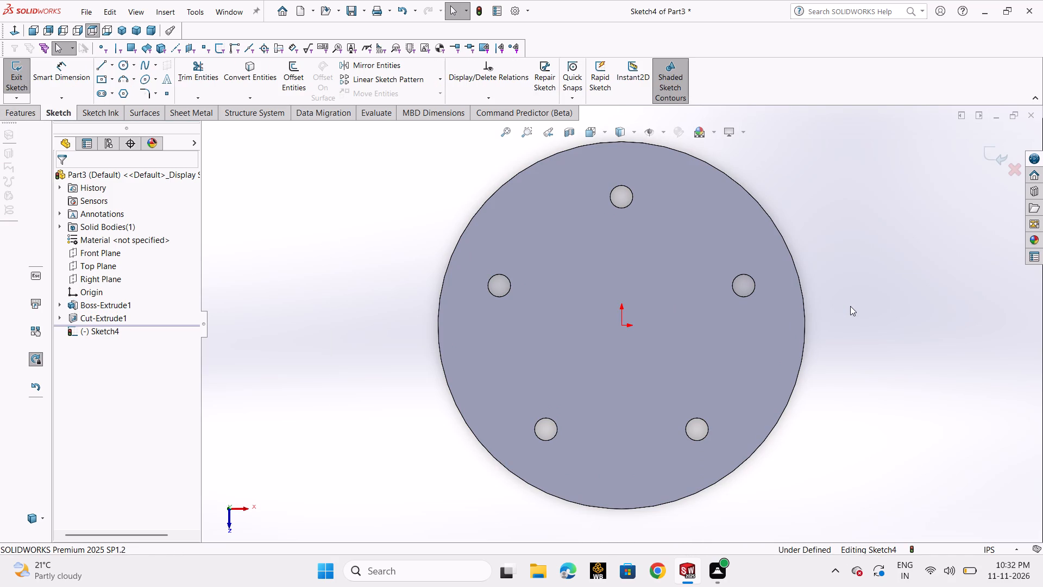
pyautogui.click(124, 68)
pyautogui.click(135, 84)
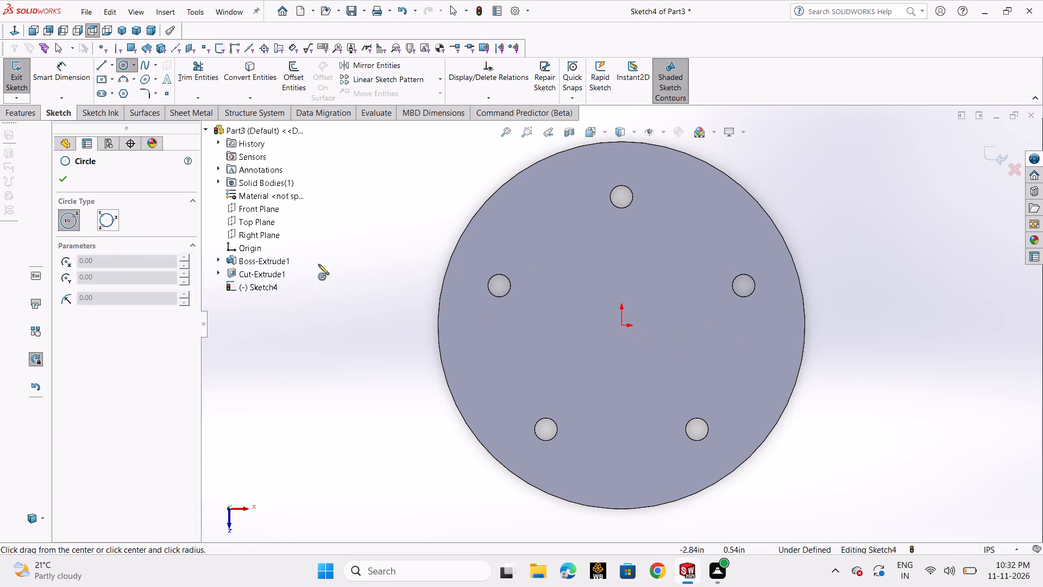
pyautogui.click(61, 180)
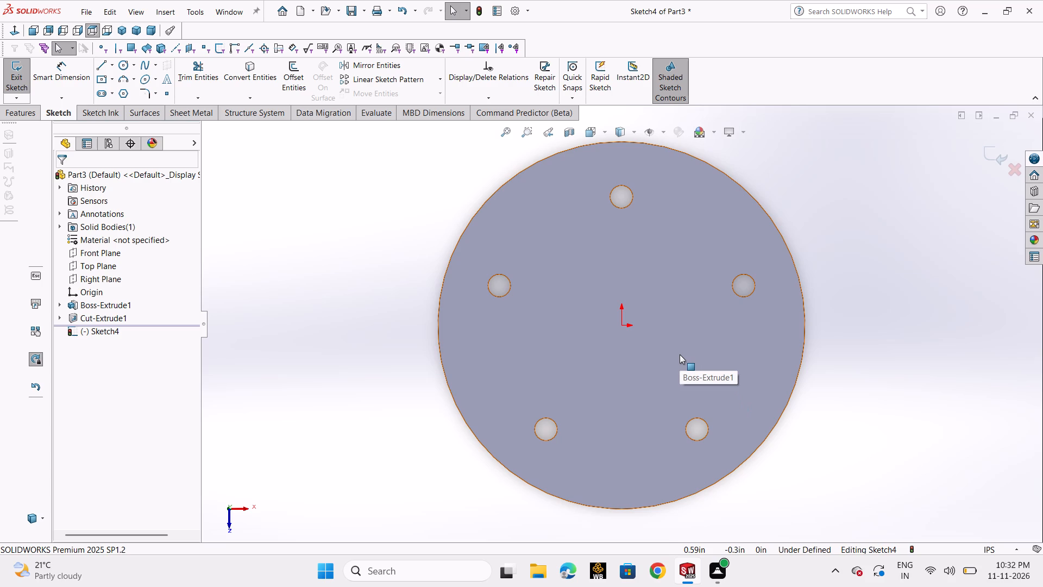
# Draw a circle centred on the origin and set its radius to 0.125 in.
pyautogui.click(124, 71)
pyautogui.click(127, 81)
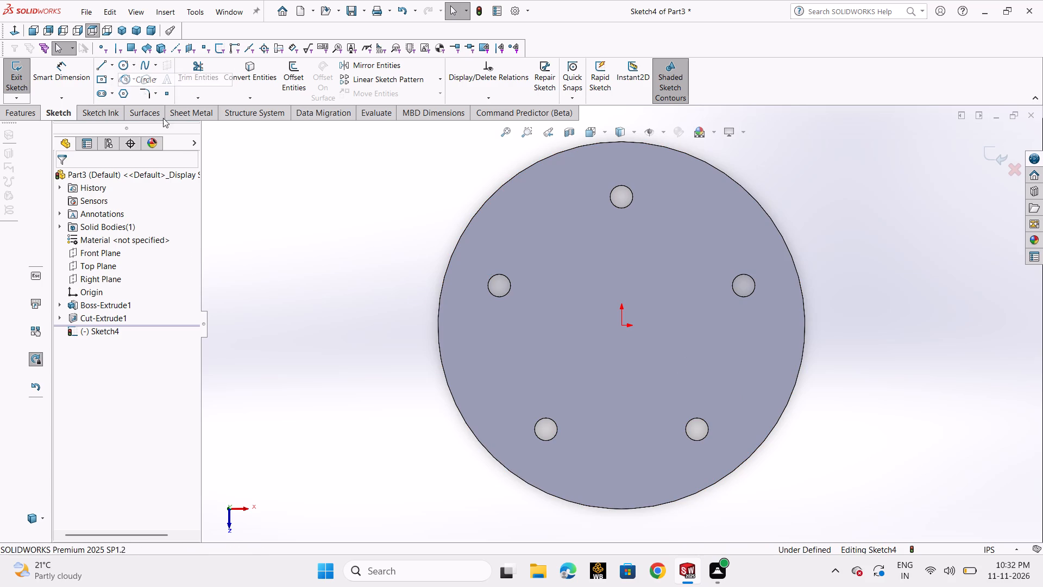
pyautogui.click(624, 324)
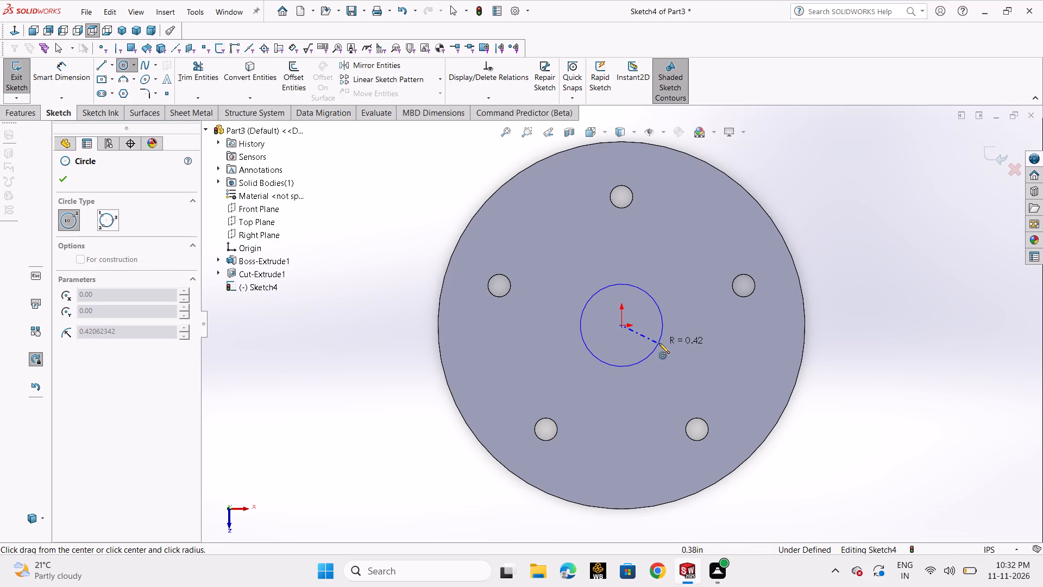
pyautogui.click(659, 343)
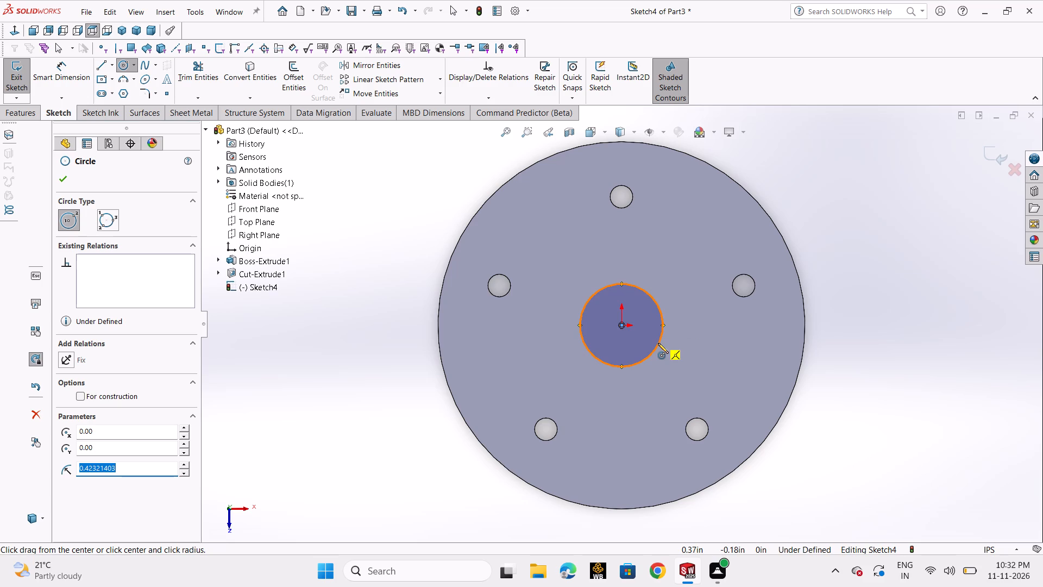
pyautogui.press('.')
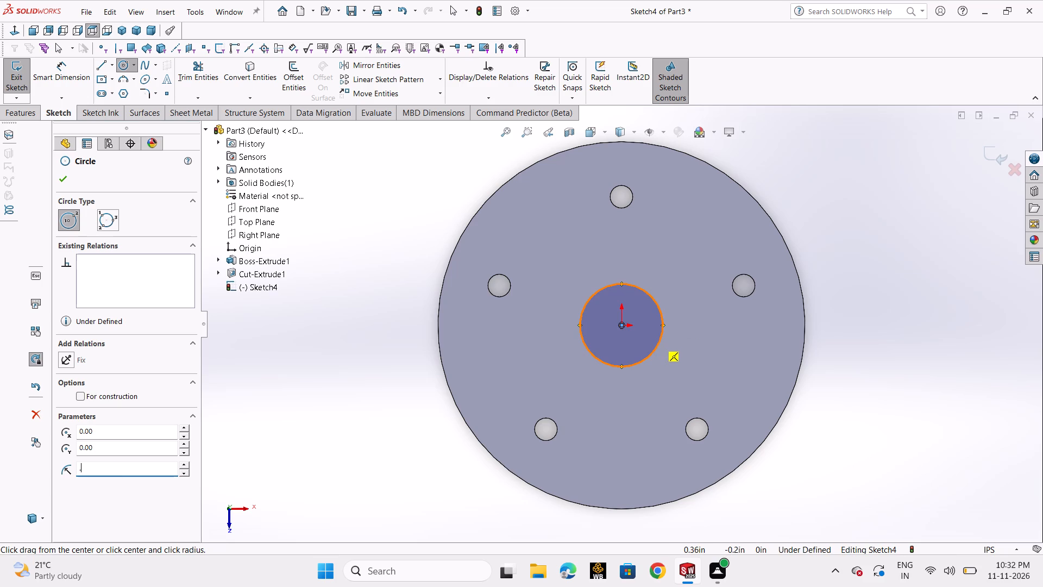
pyautogui.write('125')
pyautogui.press('Return')
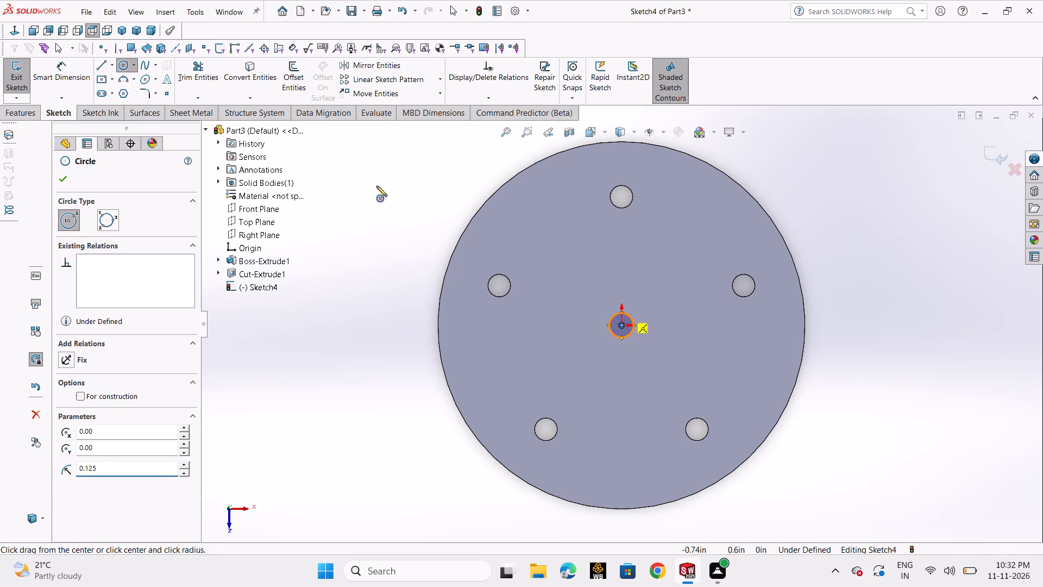
pyautogui.click(67, 182)
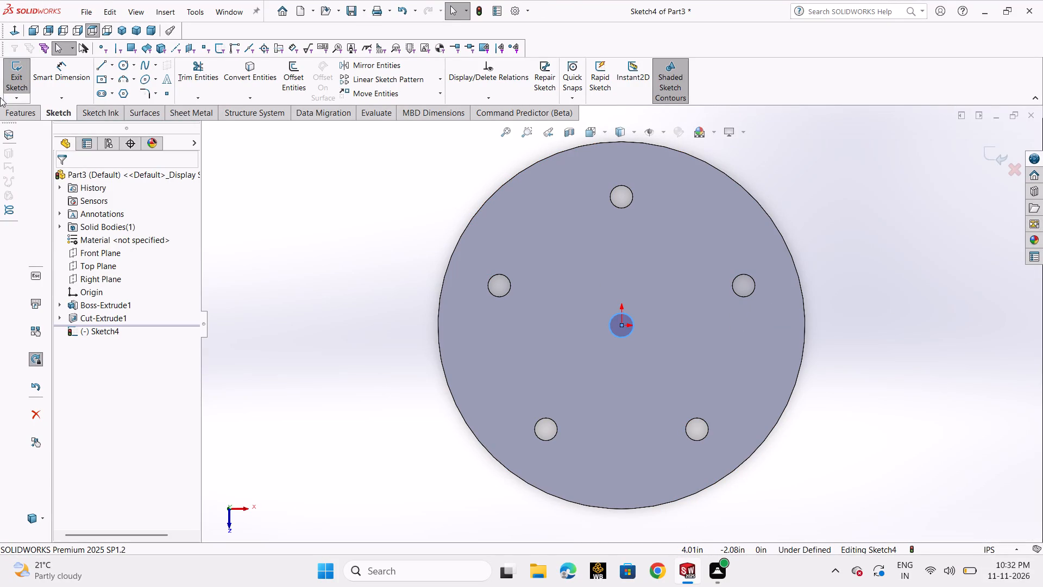
# Dimension the central circle's diameter as 1.125 in and finish the sketch.
pyautogui.click(64, 79)
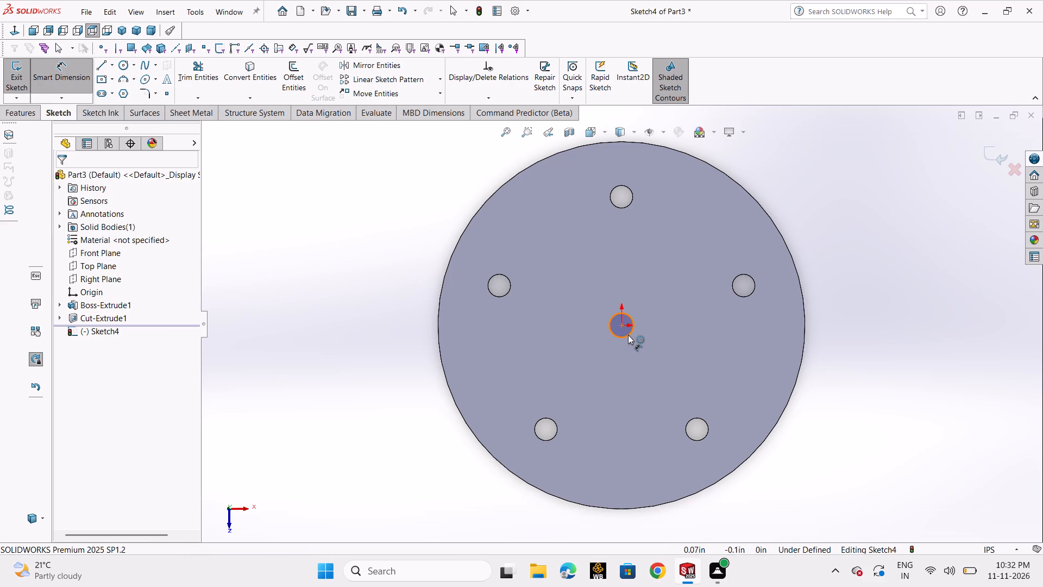
pyautogui.click(628, 335)
pyautogui.click(869, 317)
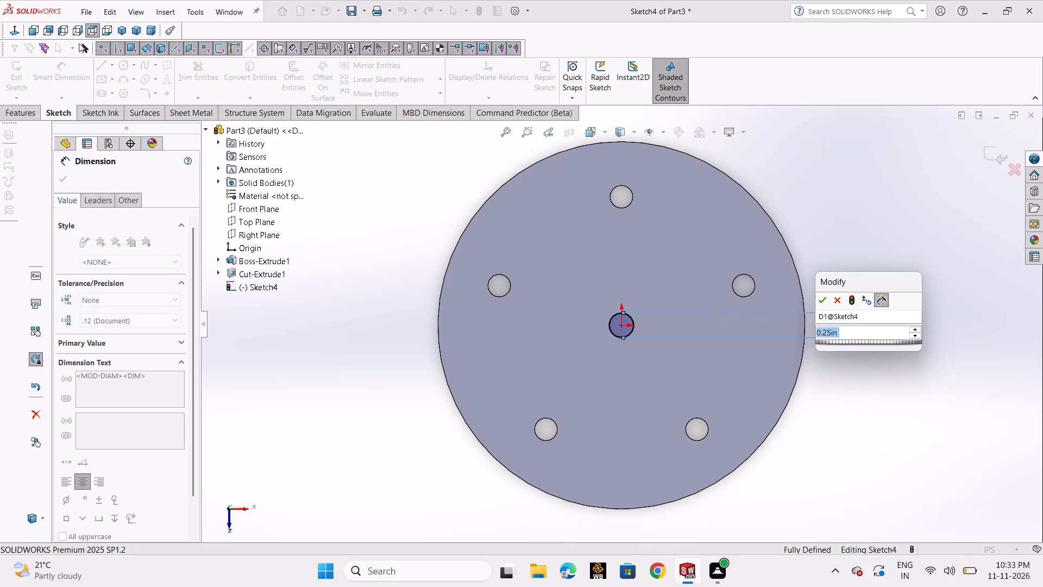
pyautogui.write('1.125')
pyautogui.press('Return')
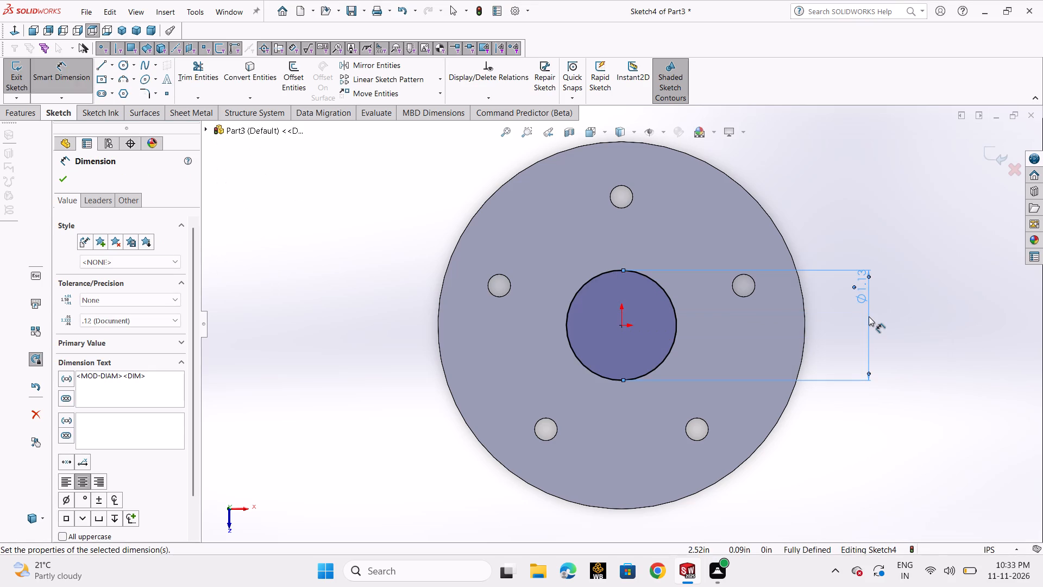
pyautogui.click(58, 177)
pyautogui.click(6, 79)
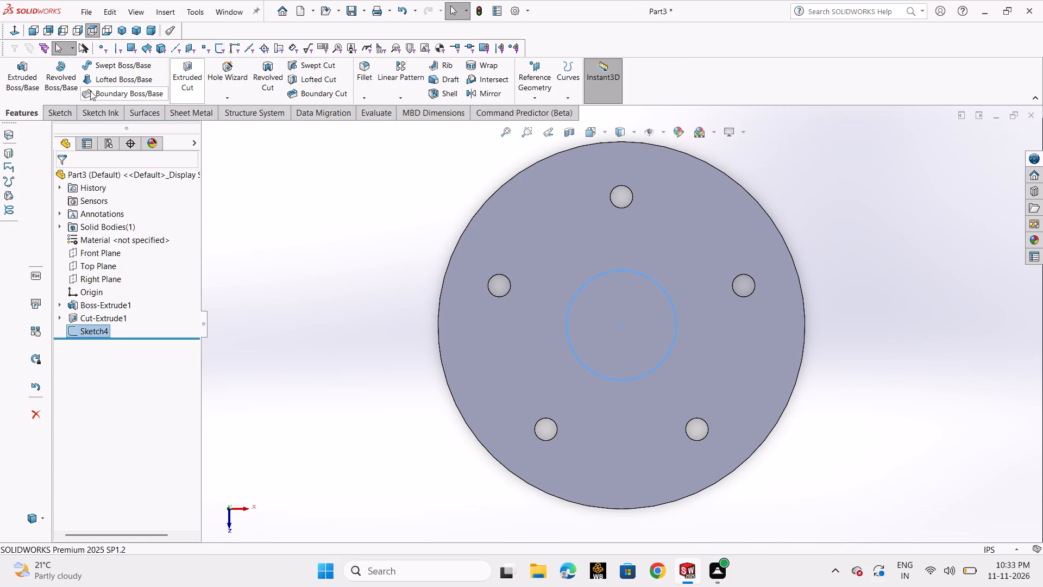
# Extrude the 1.125 in circle as a blind boss 0.125 in high, merged with the disc.
pyautogui.click(29, 89)
pyautogui.scroll(2, 551, 222)
pyautogui.moveTo(774, 263); pyautogui.dragTo(714, 281, button='middle')
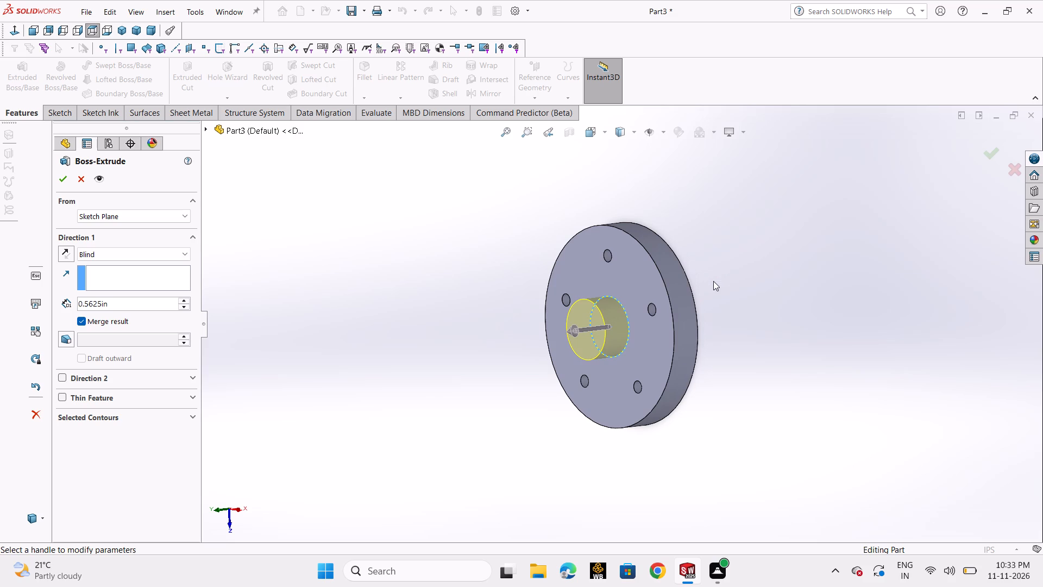
pyautogui.click(120, 307)
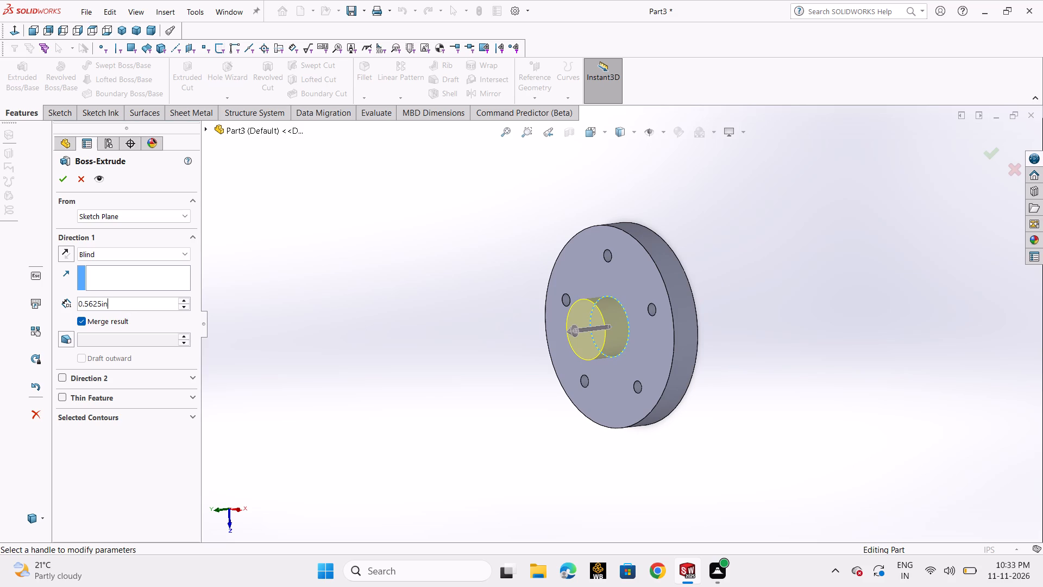
pyautogui.click(120, 307)
pyautogui.write('.125')
pyautogui.press('Return')
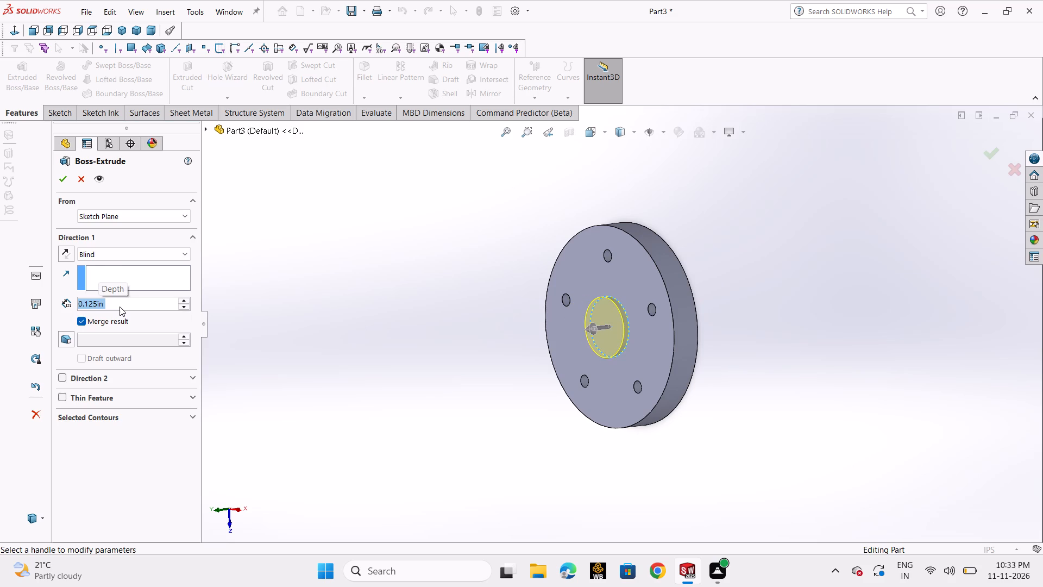
pyautogui.click(68, 182)
pyautogui.click(717, 304)
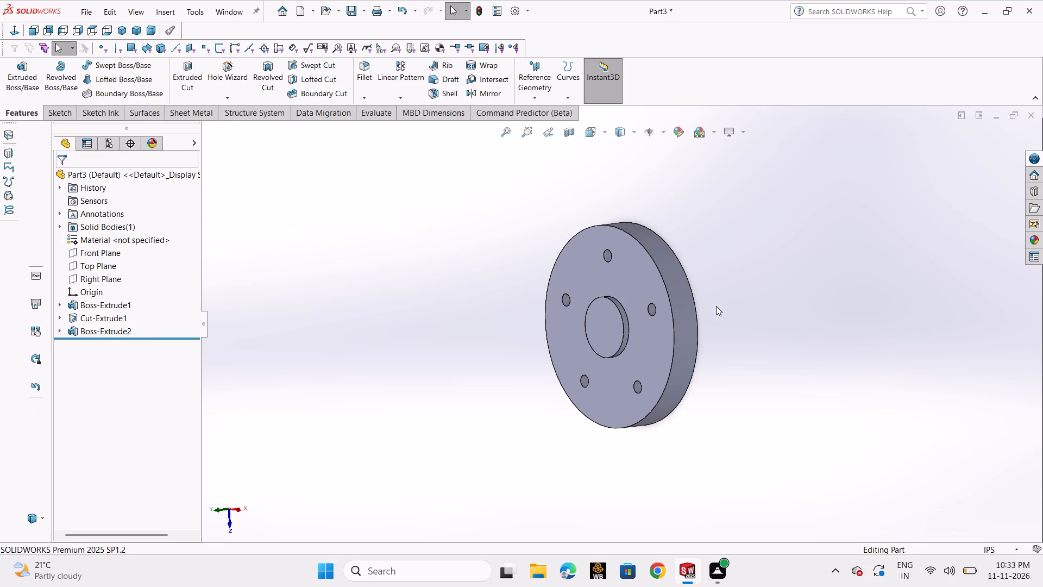
# Start a sketch on the raised boss's end face and draw an origin-centred circle of about 0.29 in radius.
pyautogui.scroll(1, 714, 309)
pyautogui.moveTo(714, 310); pyautogui.dragTo(733, 295, button='middle')
pyautogui.click(622, 316)
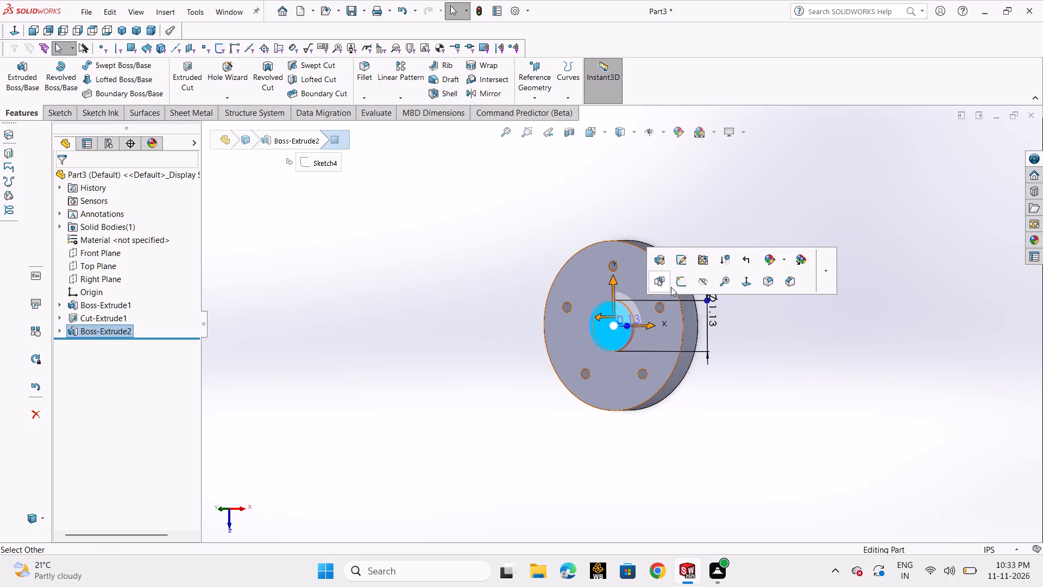
pyautogui.click(675, 286)
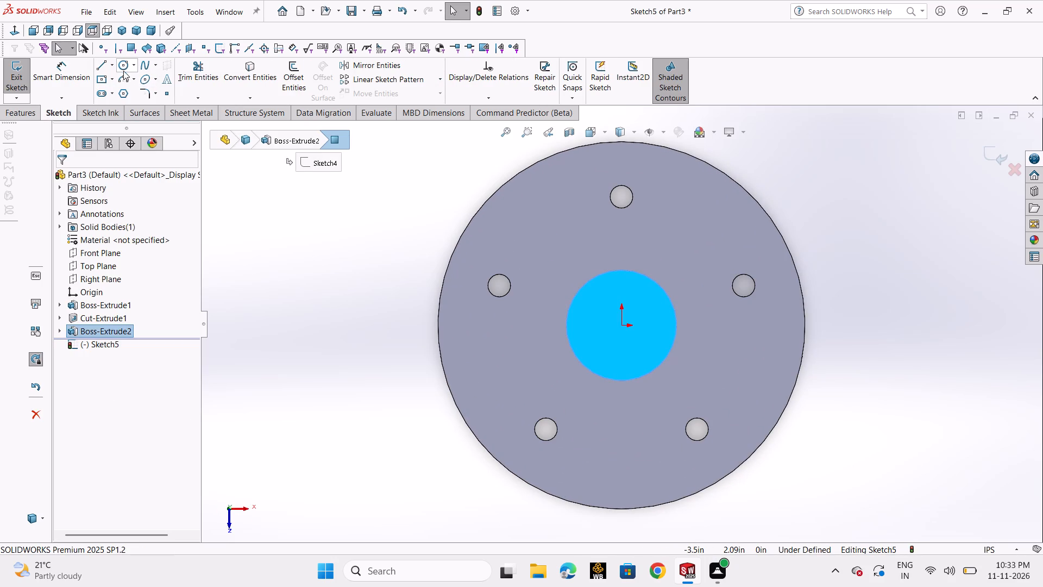
pyautogui.click(122, 66)
pyautogui.click(128, 79)
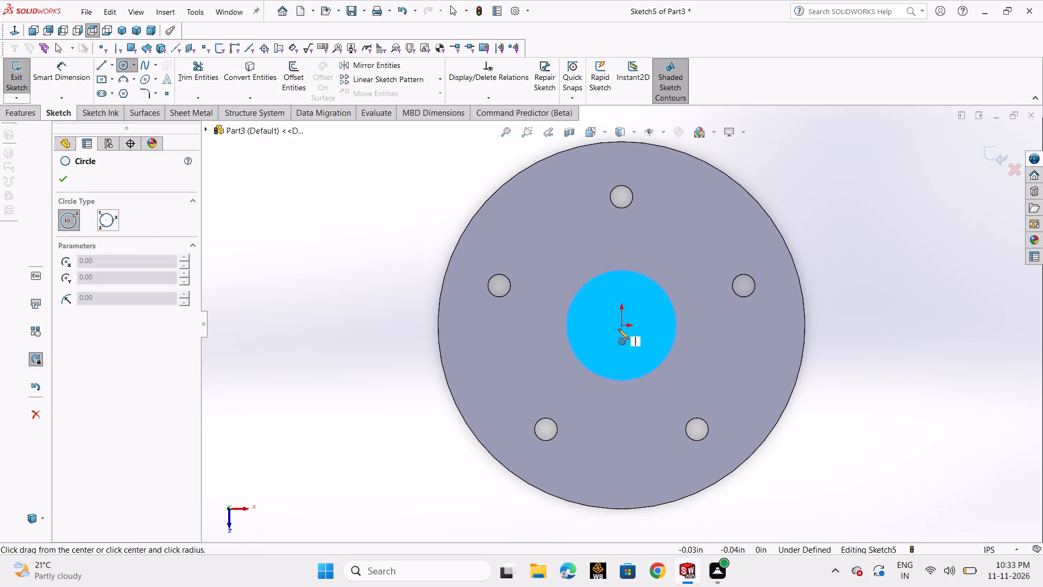
pyautogui.click(619, 326)
pyautogui.click(641, 346)
pyautogui.rightClick(641, 346)
pyautogui.click(654, 352)
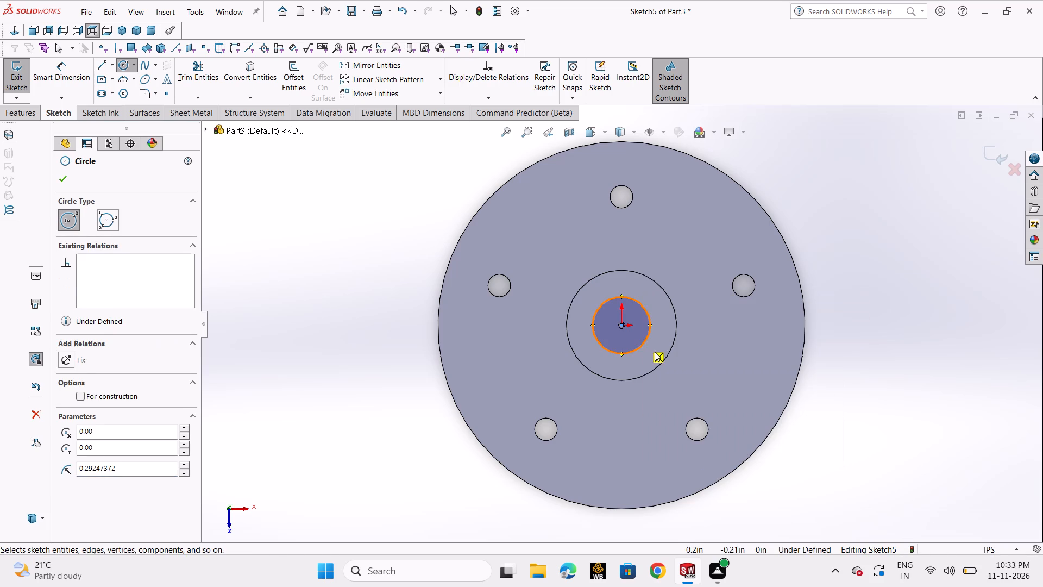
# Dimension the new circle's diameter as 1 in and finish the sketch.
pyautogui.click(73, 80)
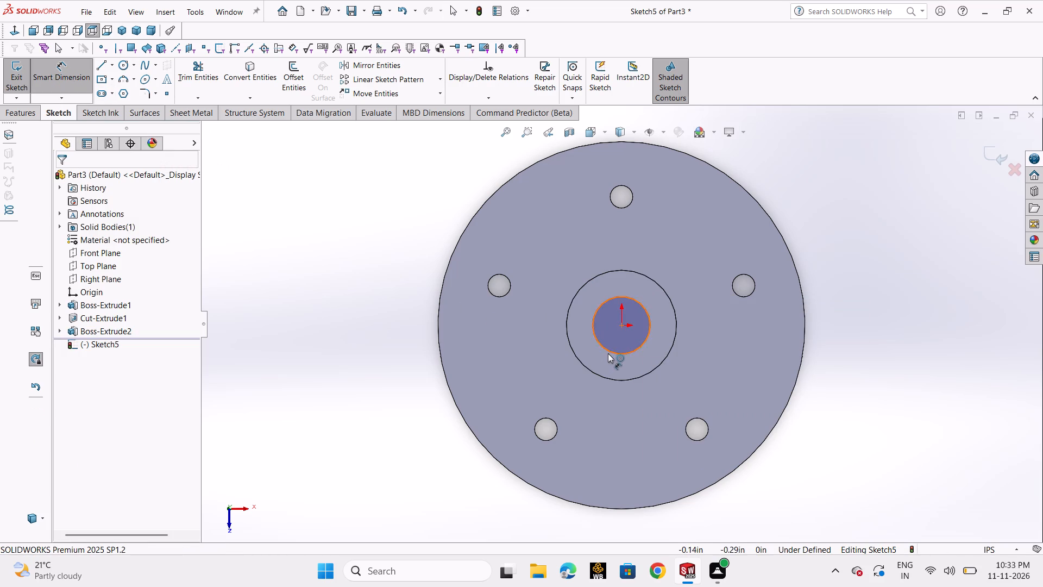
pyautogui.click(608, 353)
pyautogui.click(875, 374)
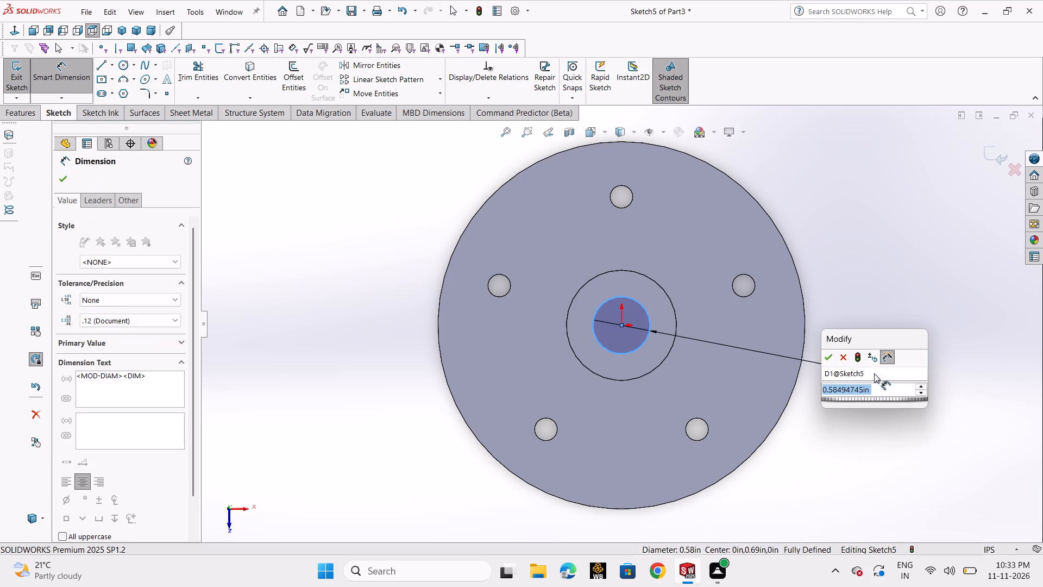
pyautogui.press('1')
pyautogui.press('Return')
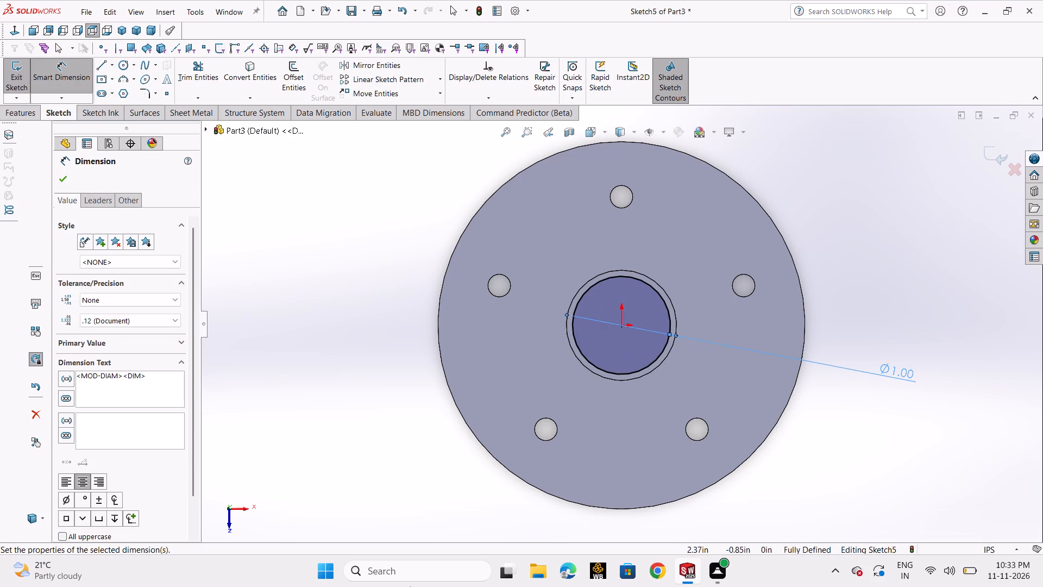
pyautogui.click(67, 176)
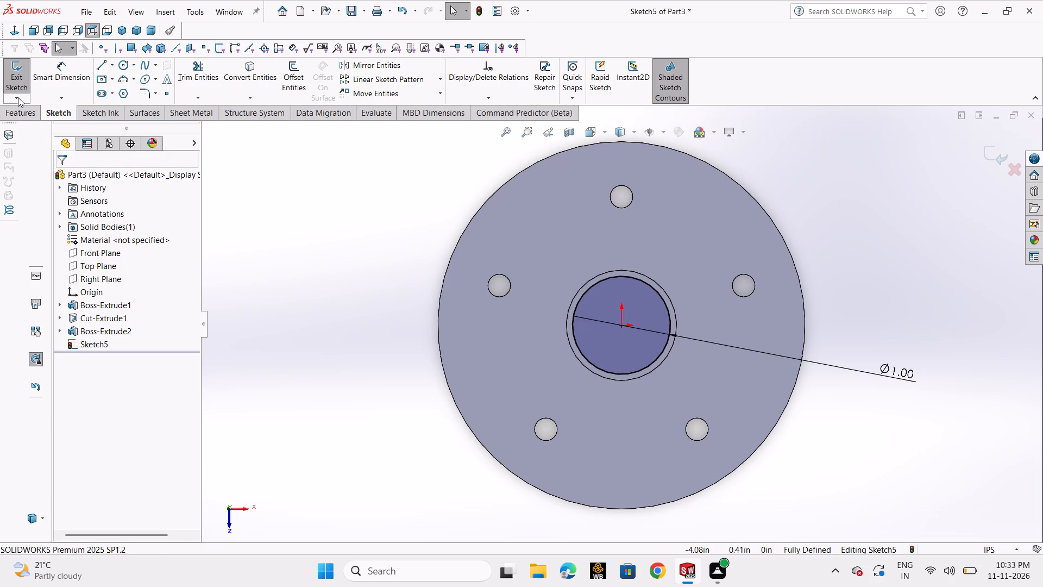
pyautogui.click(16, 80)
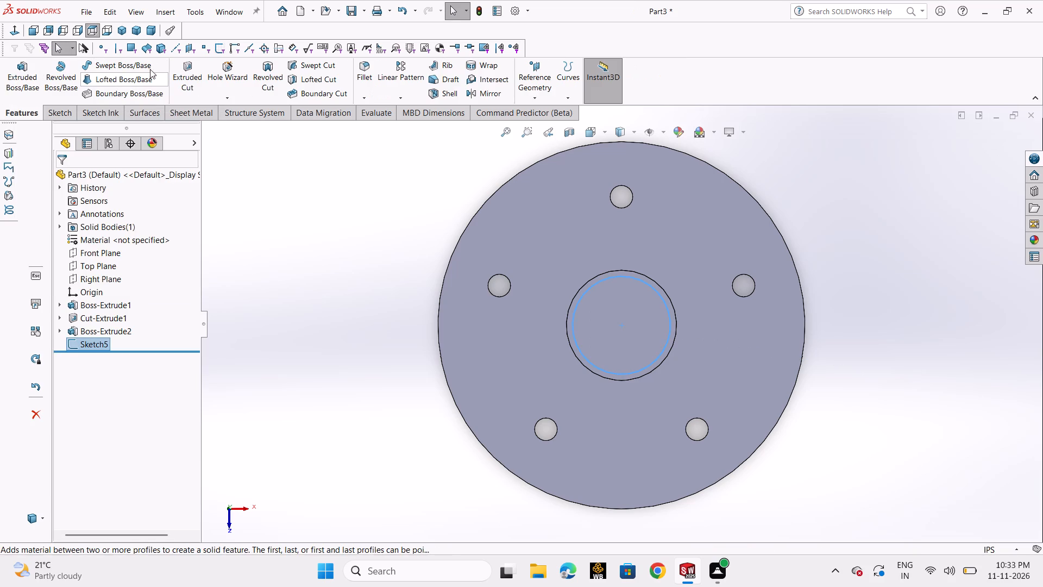
# Cut-extrude the 1 in circle as a blind cut 1.375 in deep, through the boss and disc.
pyautogui.click(183, 77)
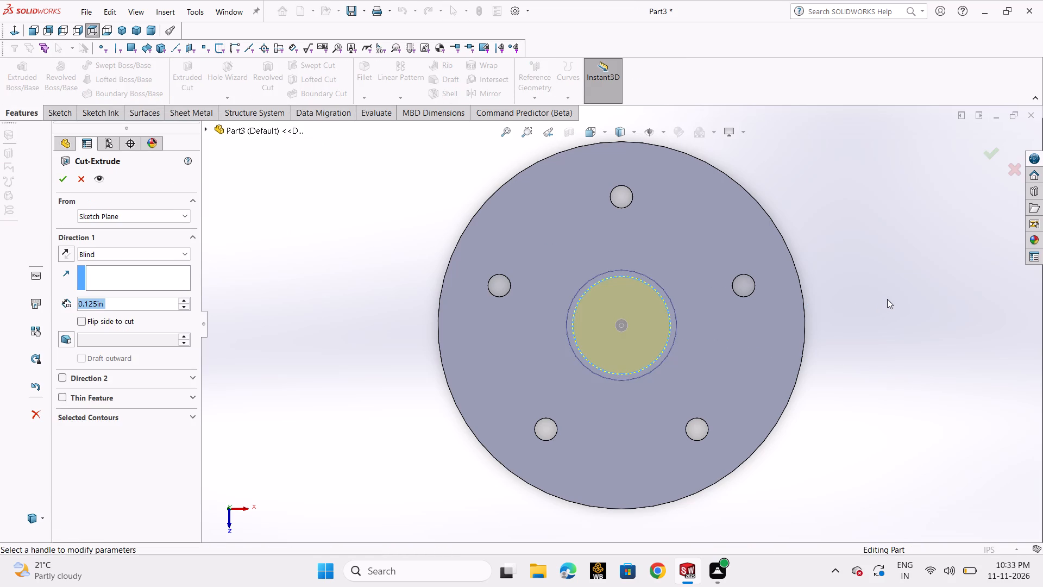
pyautogui.moveTo(888, 298); pyautogui.dragTo(805, 330, button='middle')
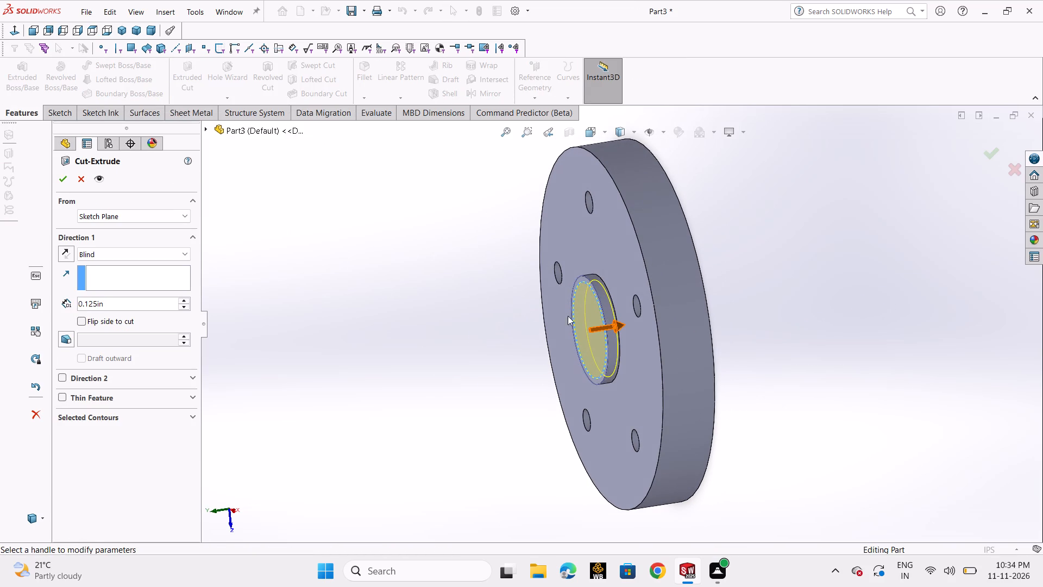
pyautogui.moveTo(627, 326); pyautogui.dragTo(718, 318)
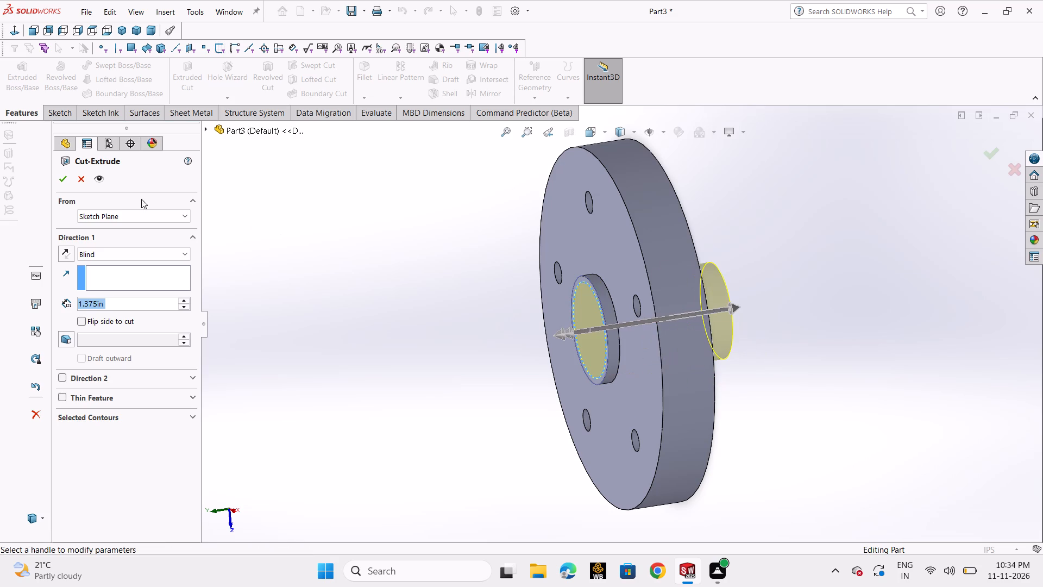
pyautogui.click(60, 188)
pyautogui.click(60, 182)
pyautogui.click(362, 323)
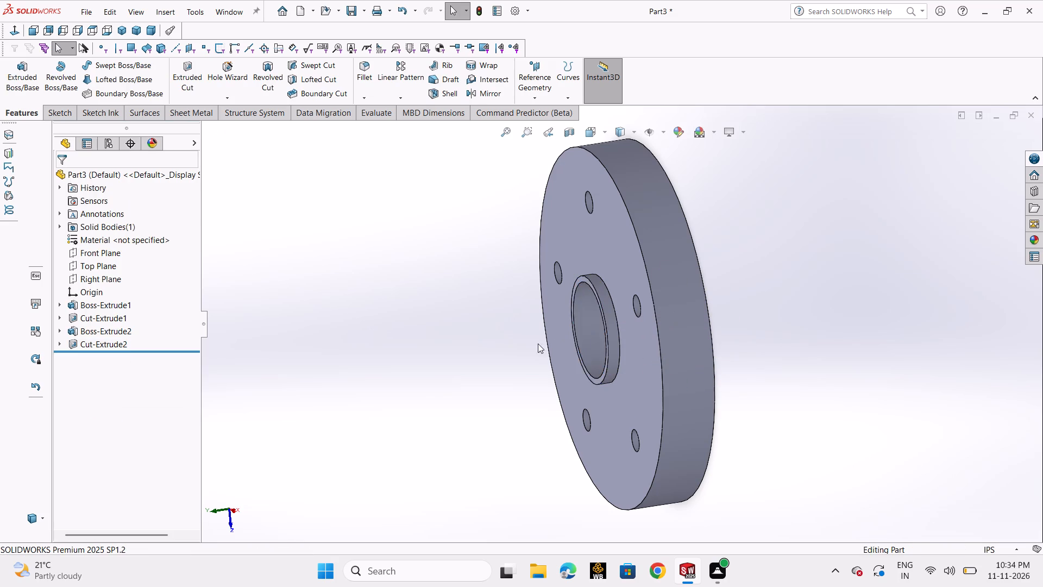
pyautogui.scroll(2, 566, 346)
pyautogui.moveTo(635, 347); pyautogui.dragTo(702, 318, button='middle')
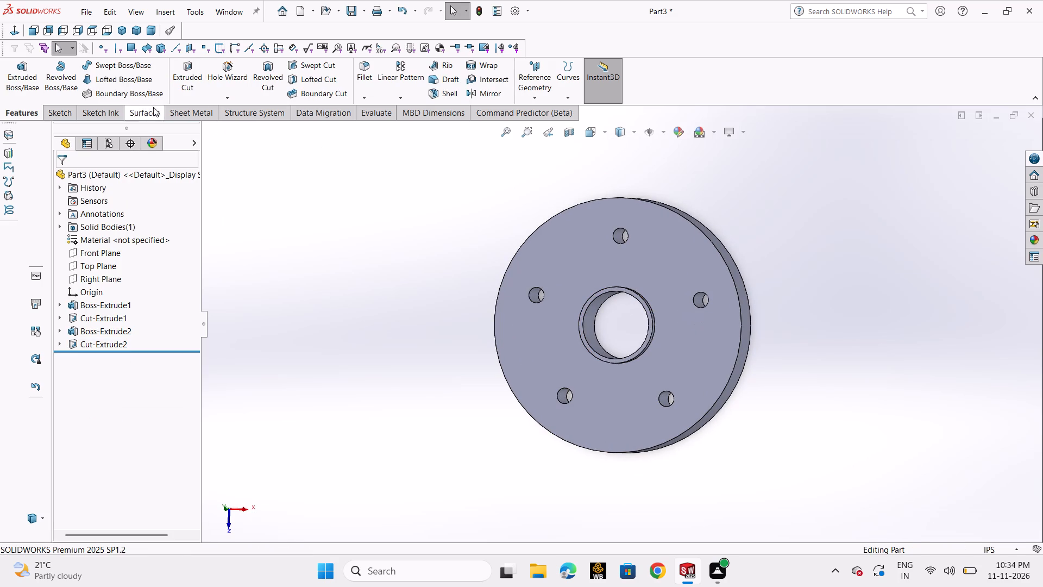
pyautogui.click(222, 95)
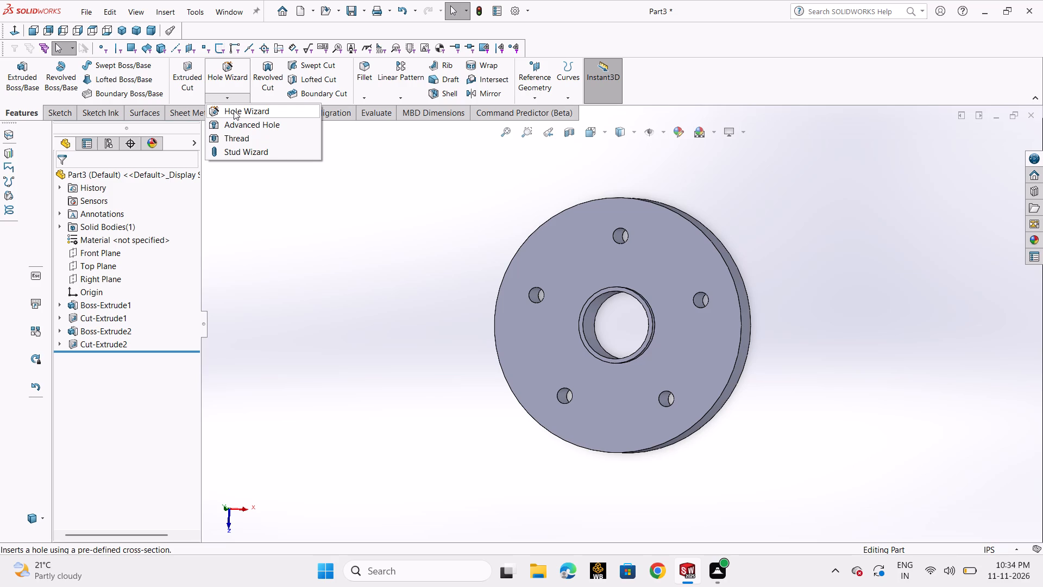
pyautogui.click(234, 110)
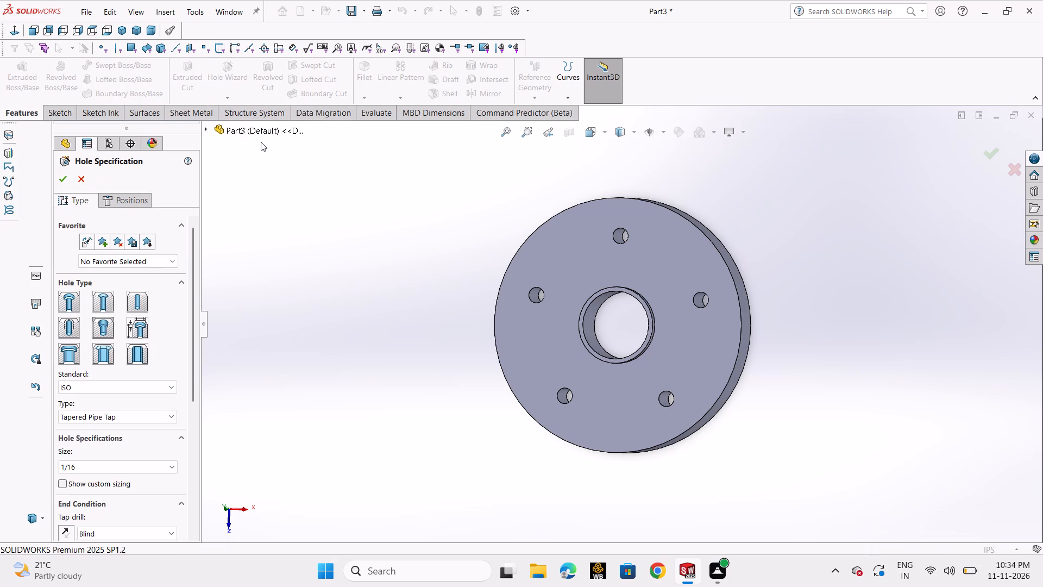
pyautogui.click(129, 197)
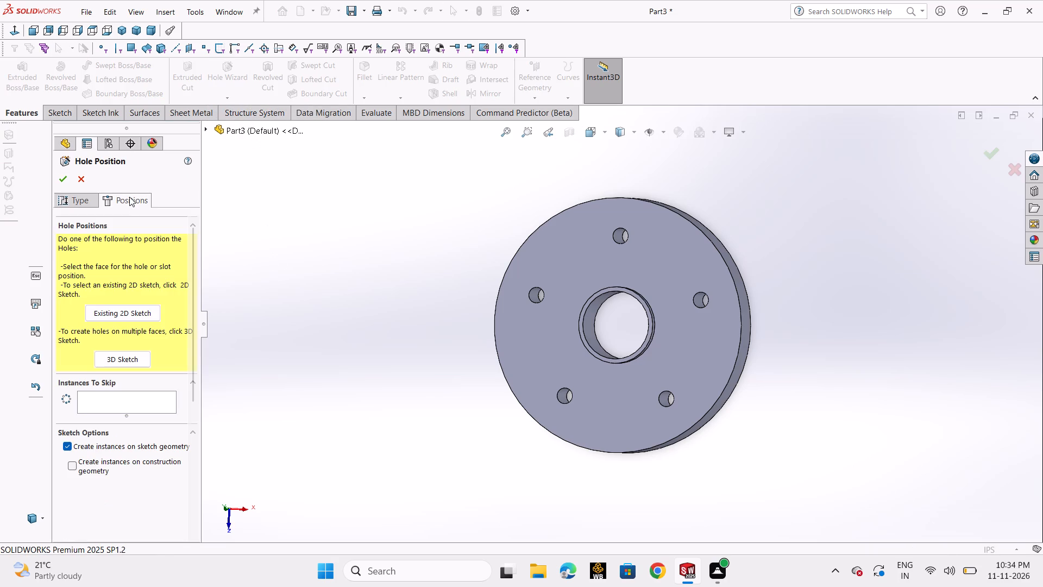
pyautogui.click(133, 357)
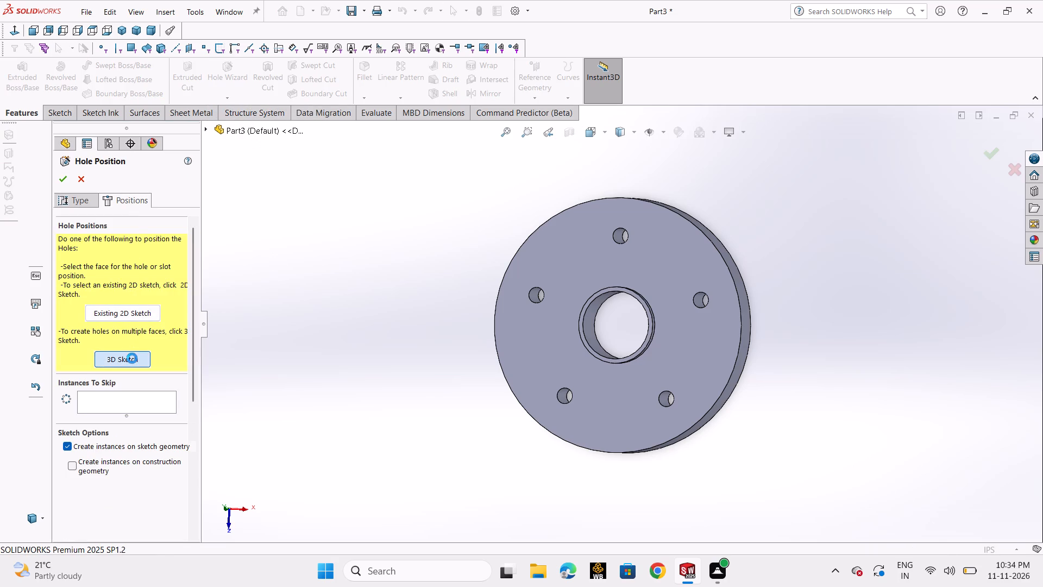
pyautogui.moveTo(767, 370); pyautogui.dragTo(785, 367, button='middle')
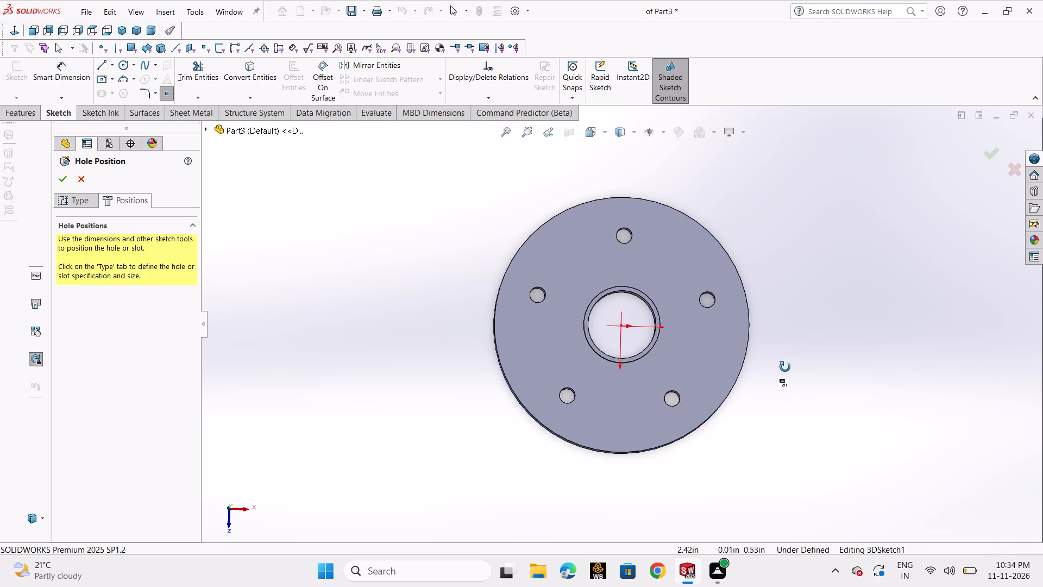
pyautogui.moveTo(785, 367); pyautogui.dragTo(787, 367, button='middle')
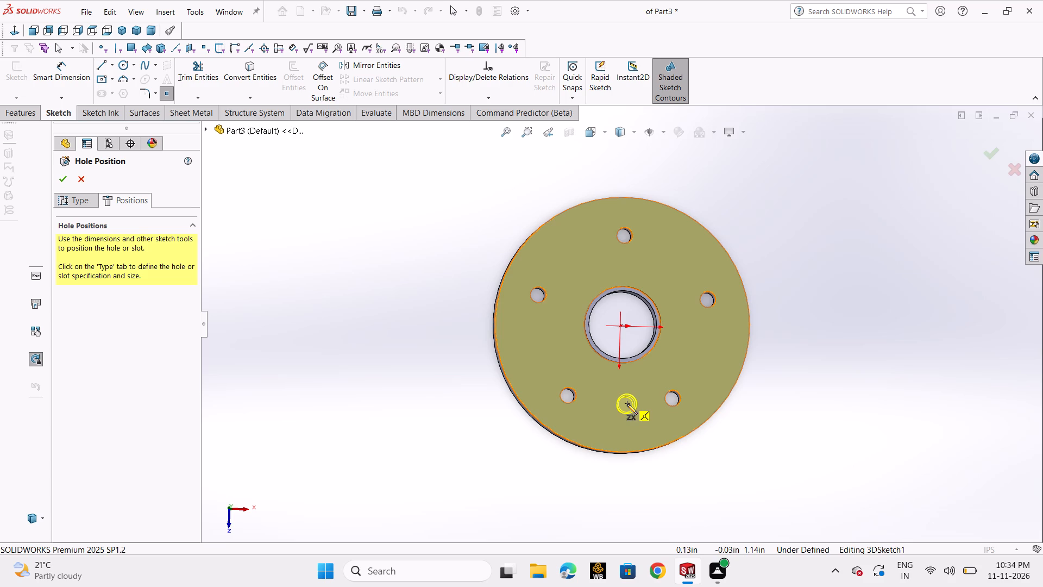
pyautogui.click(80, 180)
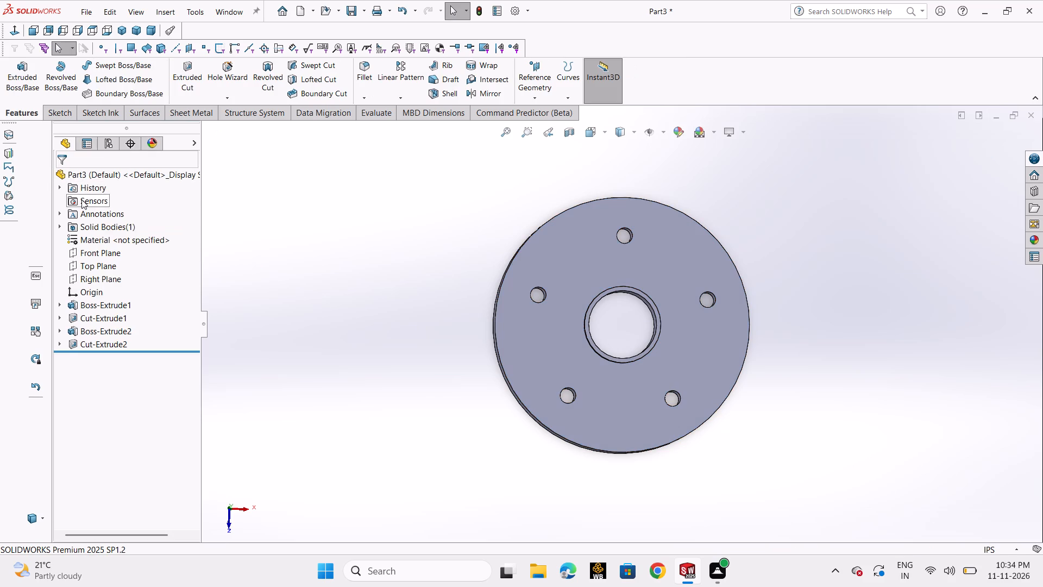
# Start the Hole Wizard and compare the available hole and slot types with their ISO standard types and sizes.
pyautogui.click(227, 97)
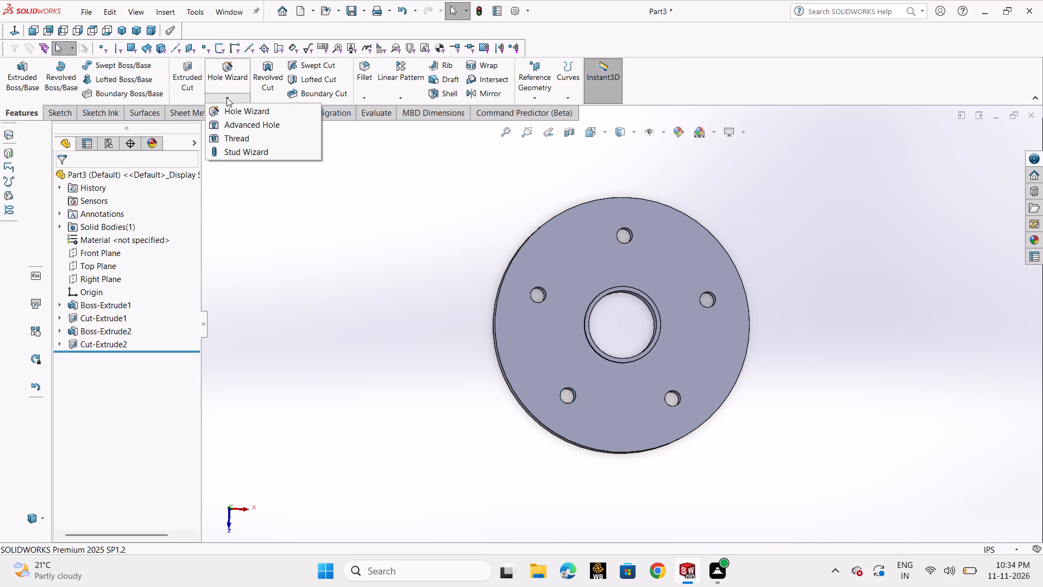
pyautogui.click(228, 109)
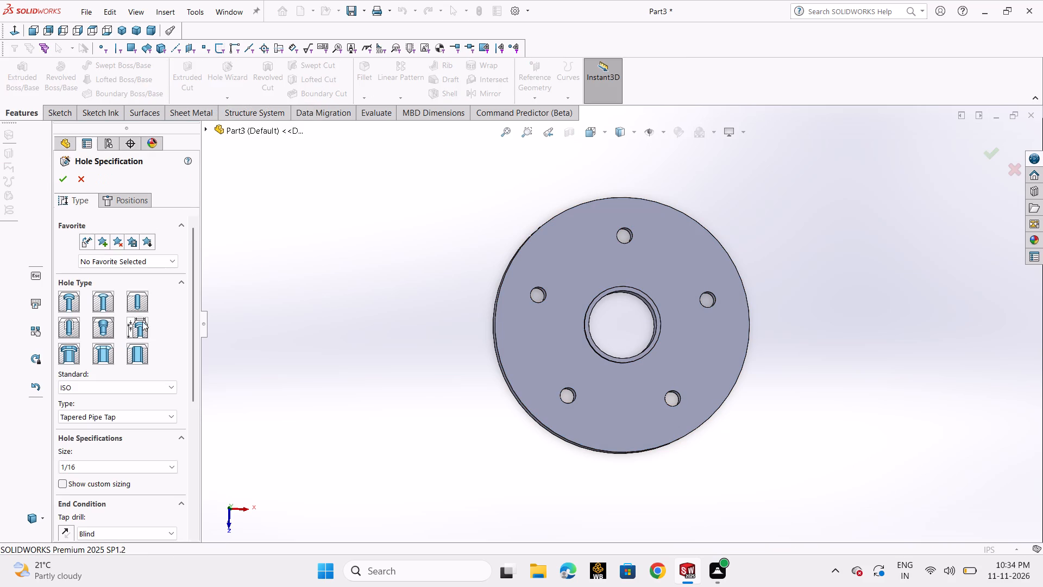
pyautogui.click(111, 303)
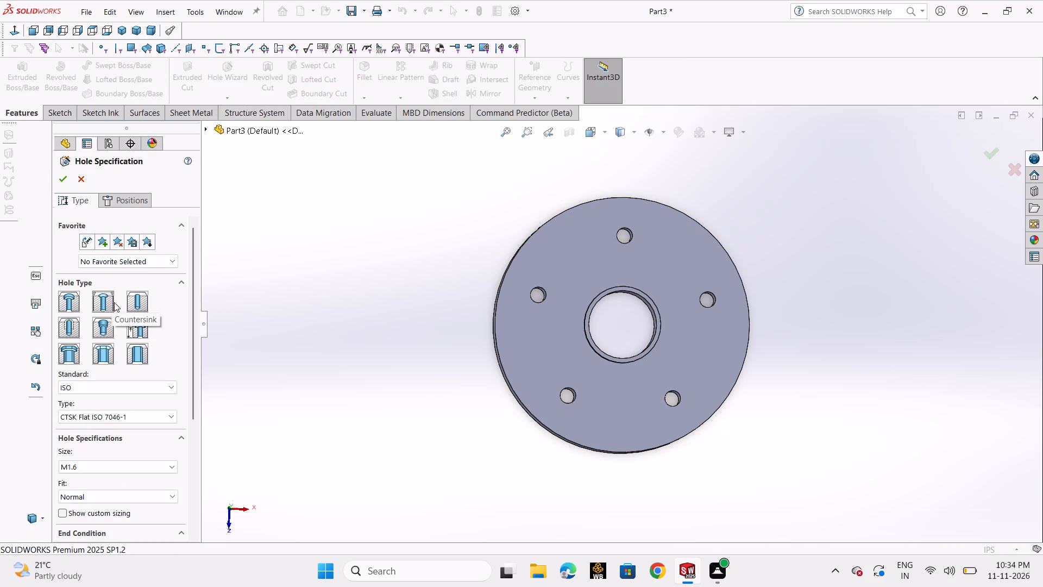
pyautogui.click(143, 335)
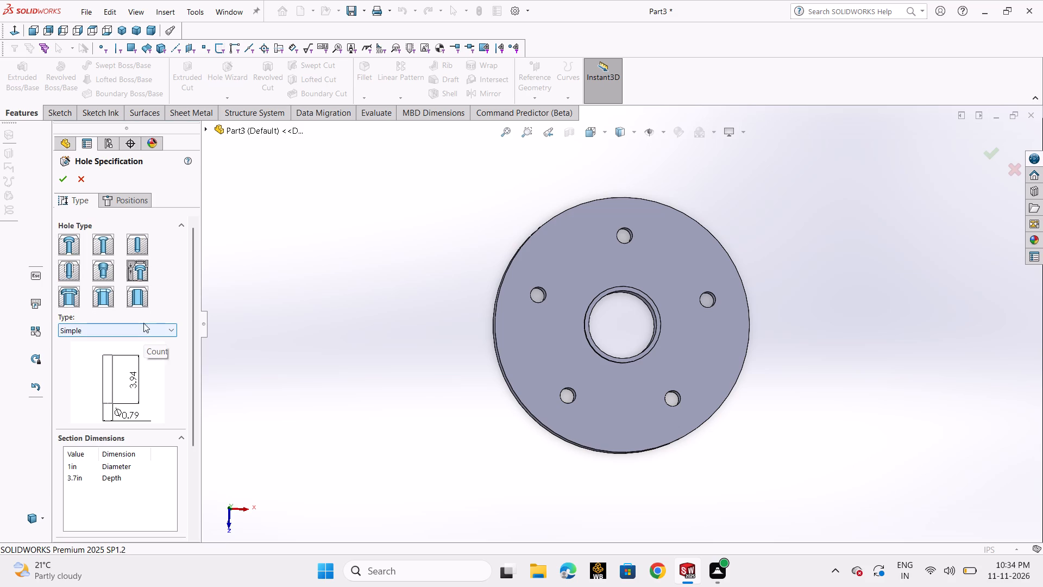
pyautogui.click(142, 281)
pyautogui.click(153, 324)
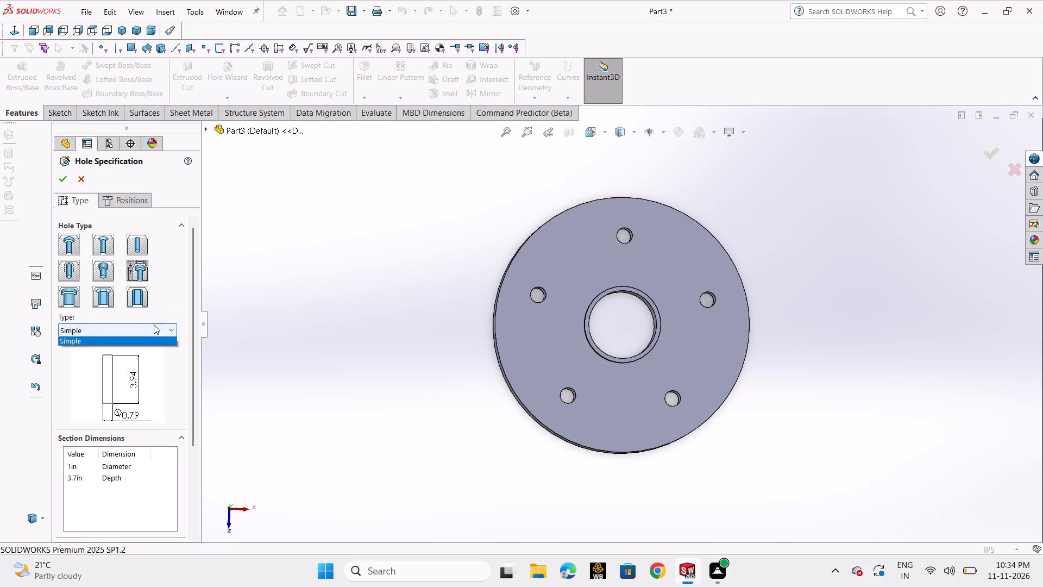
pyautogui.click(154, 326)
pyautogui.click(77, 316)
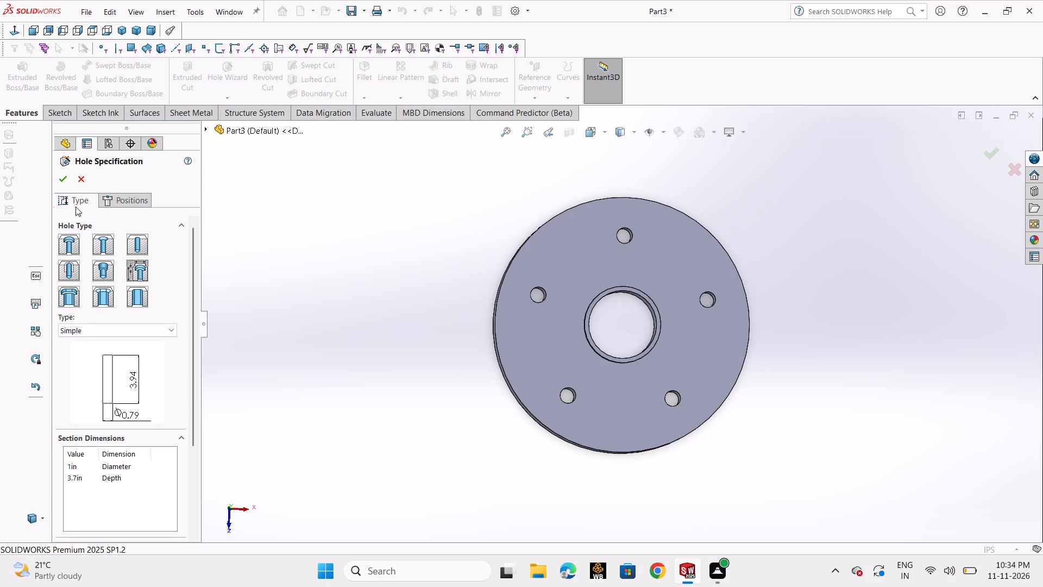
pyautogui.click(76, 195)
pyautogui.click(120, 198)
pyautogui.click(84, 203)
pyautogui.click(102, 247)
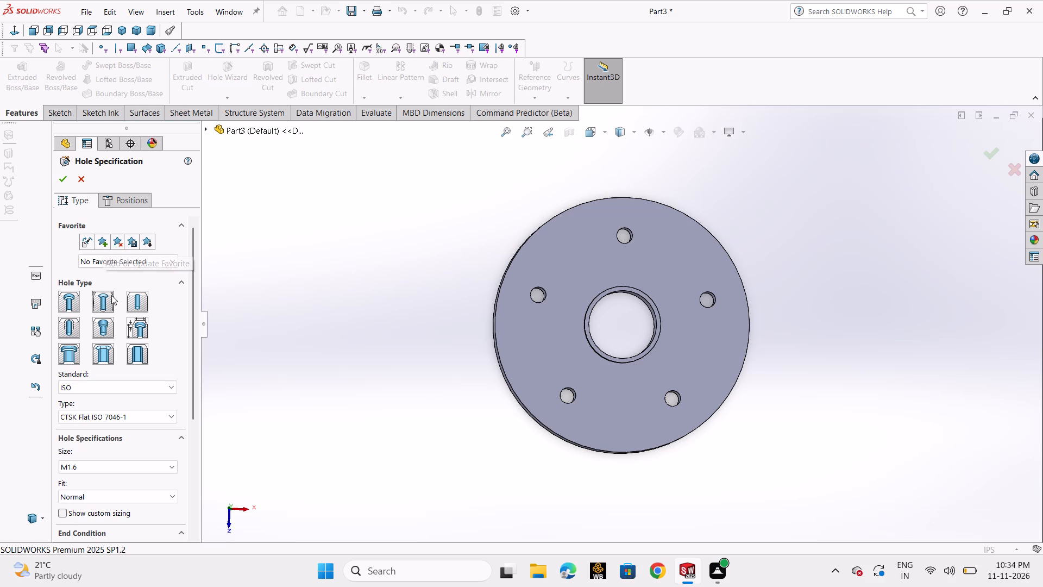
pyautogui.click(76, 307)
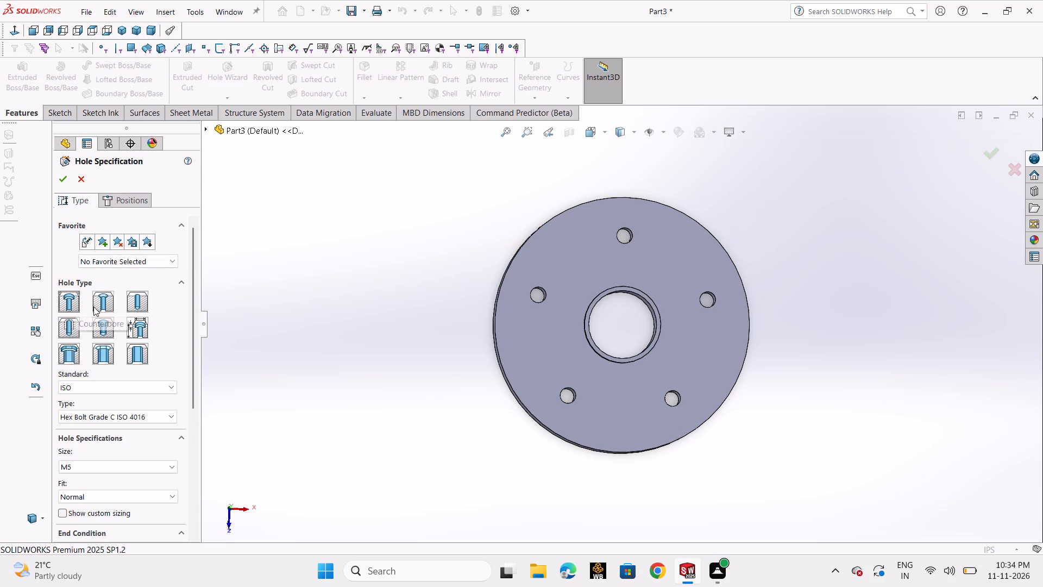
pyautogui.click(96, 305)
pyautogui.click(134, 326)
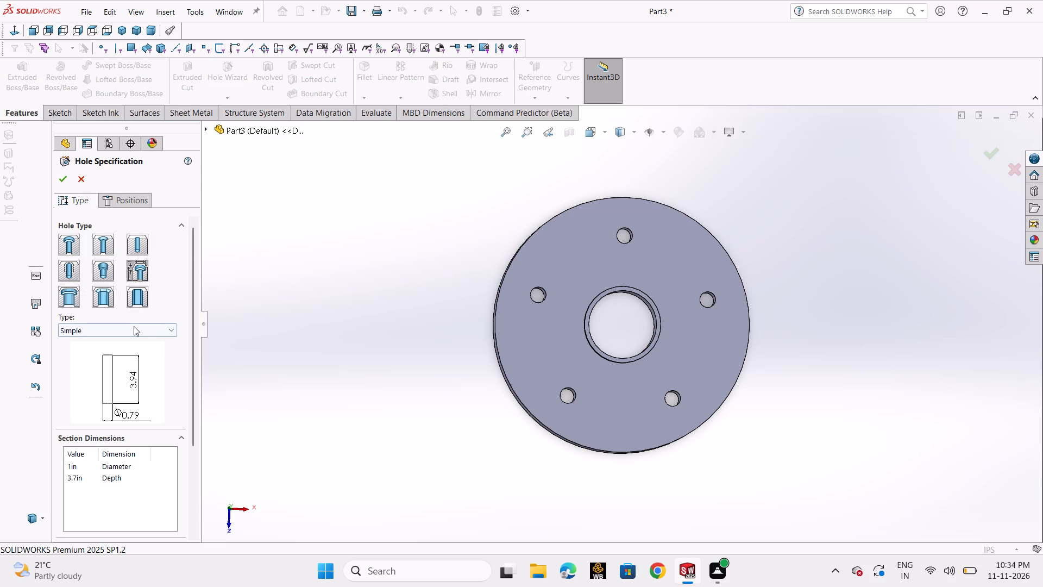
pyautogui.click(141, 302)
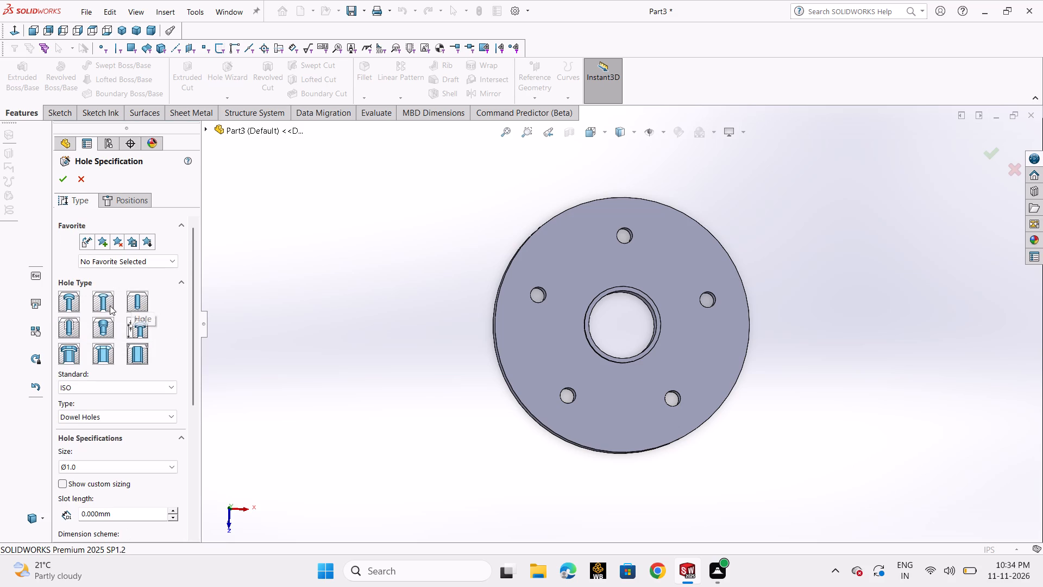
pyautogui.click(102, 349)
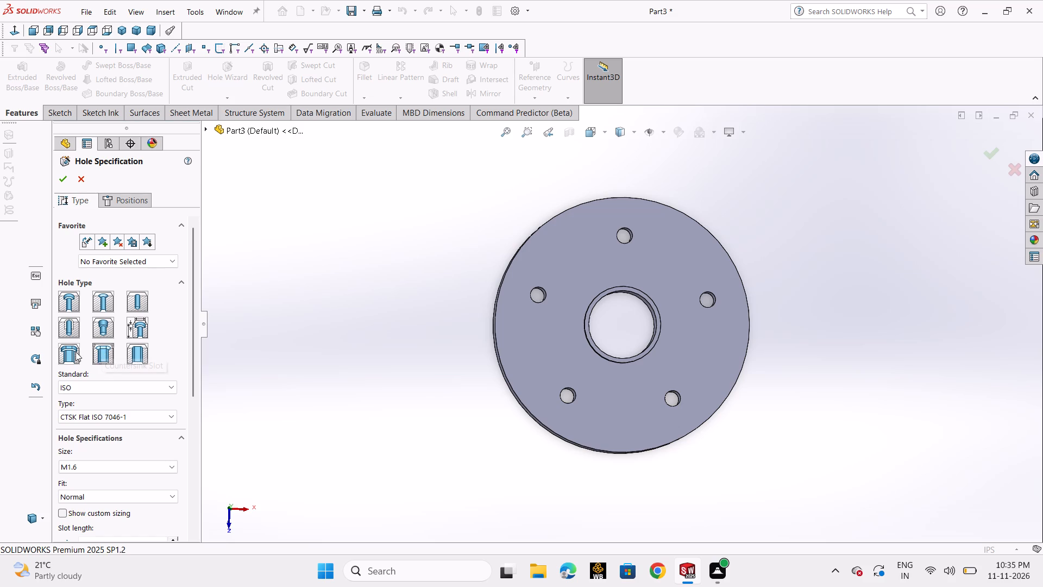
pyautogui.click(76, 352)
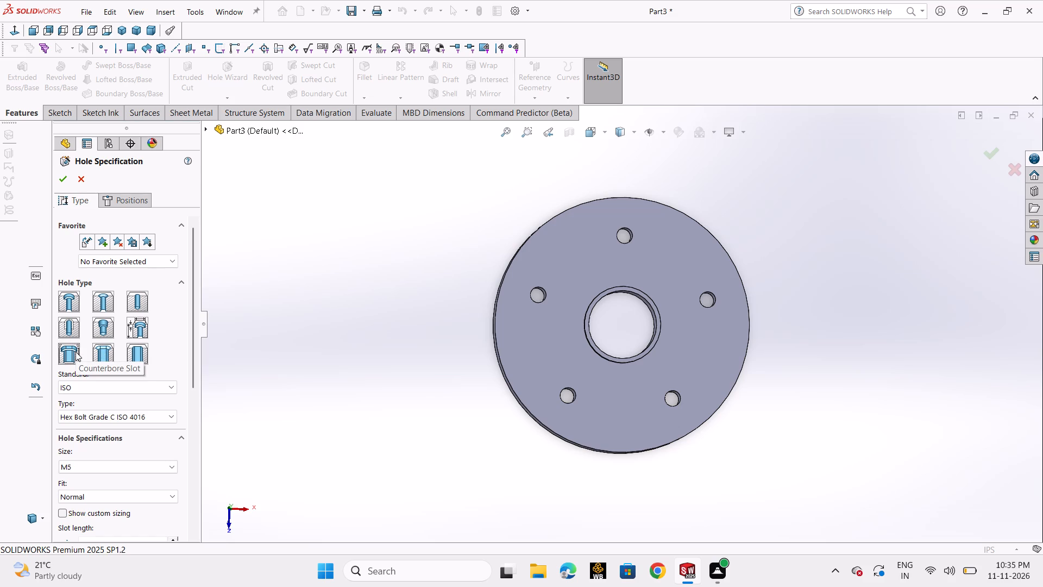
pyautogui.click(69, 329)
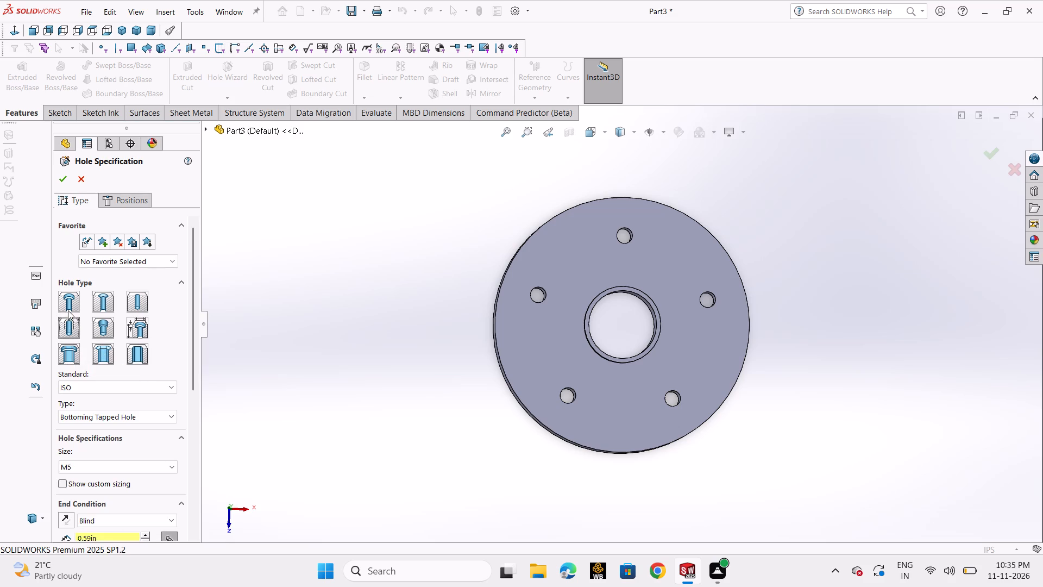
pyautogui.click(67, 304)
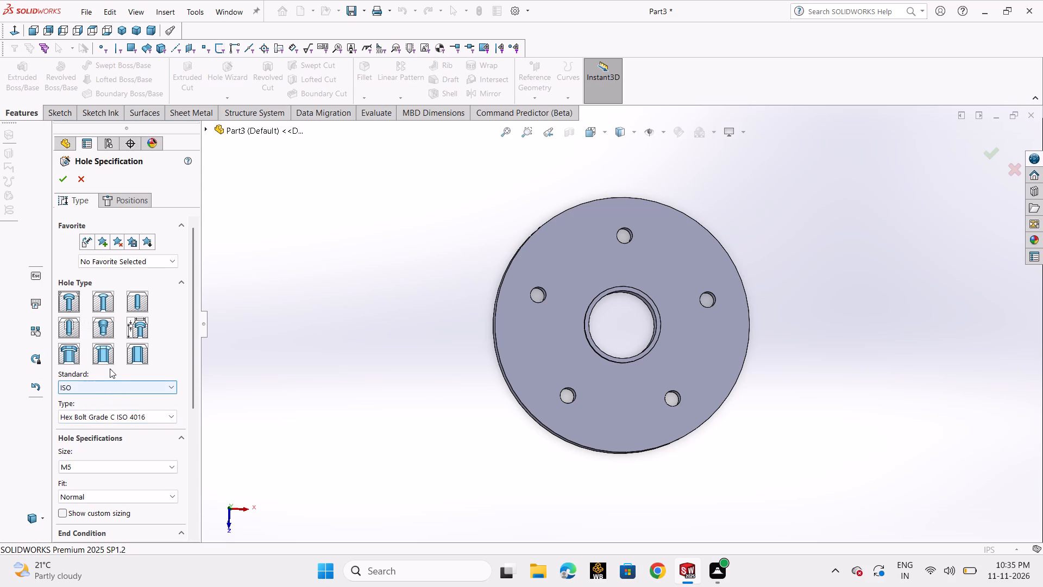
pyautogui.click(110, 304)
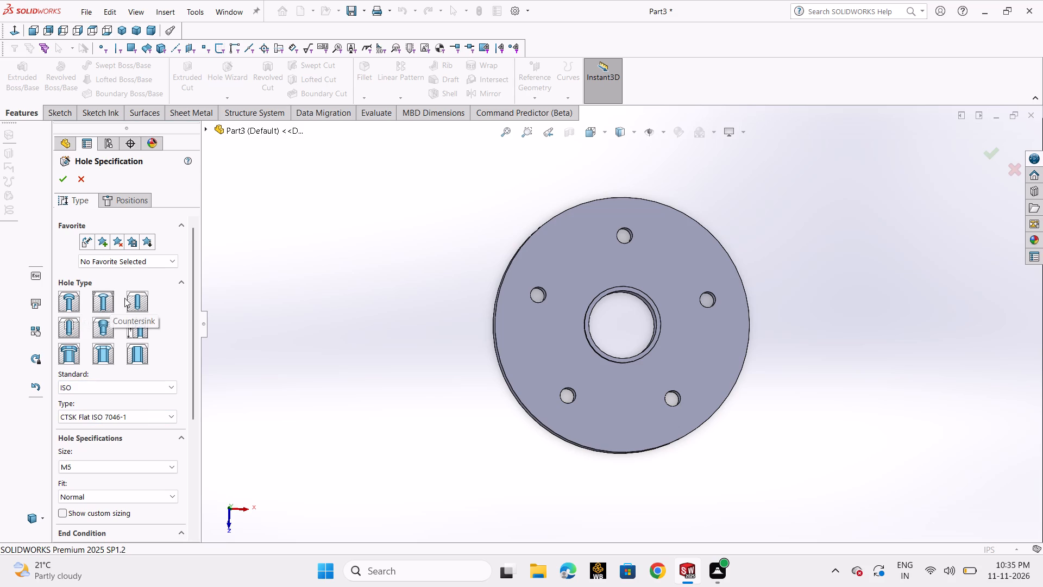
pyautogui.click(129, 300)
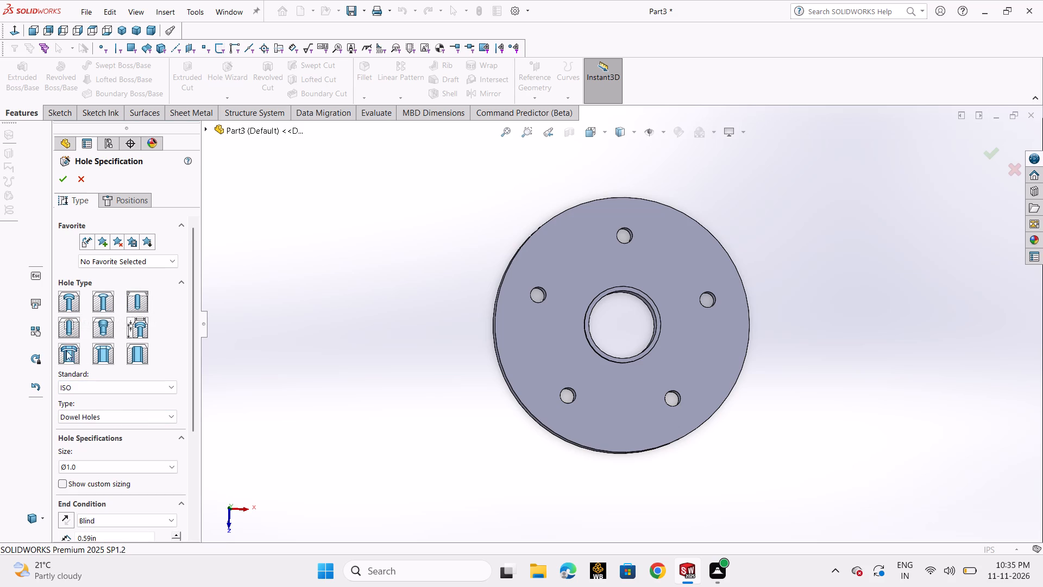
pyautogui.click(70, 349)
pyautogui.click(70, 335)
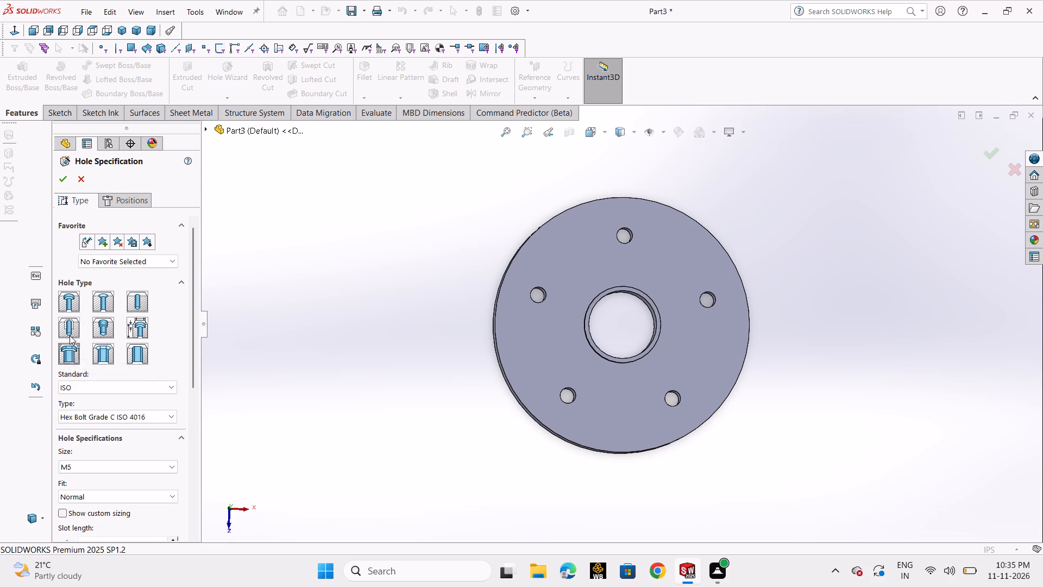
pyautogui.click(106, 329)
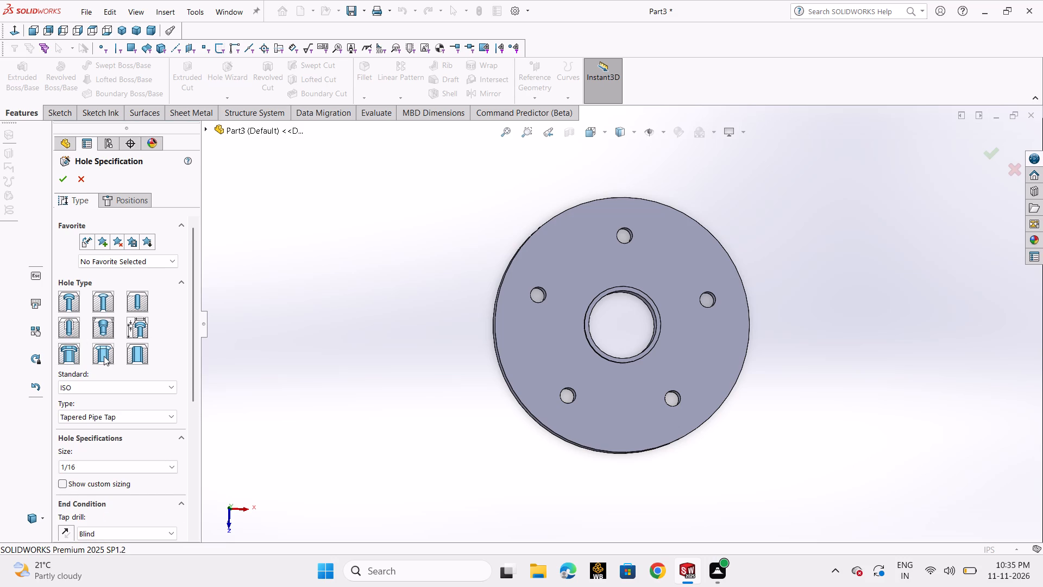
pyautogui.click(103, 357)
pyautogui.click(132, 351)
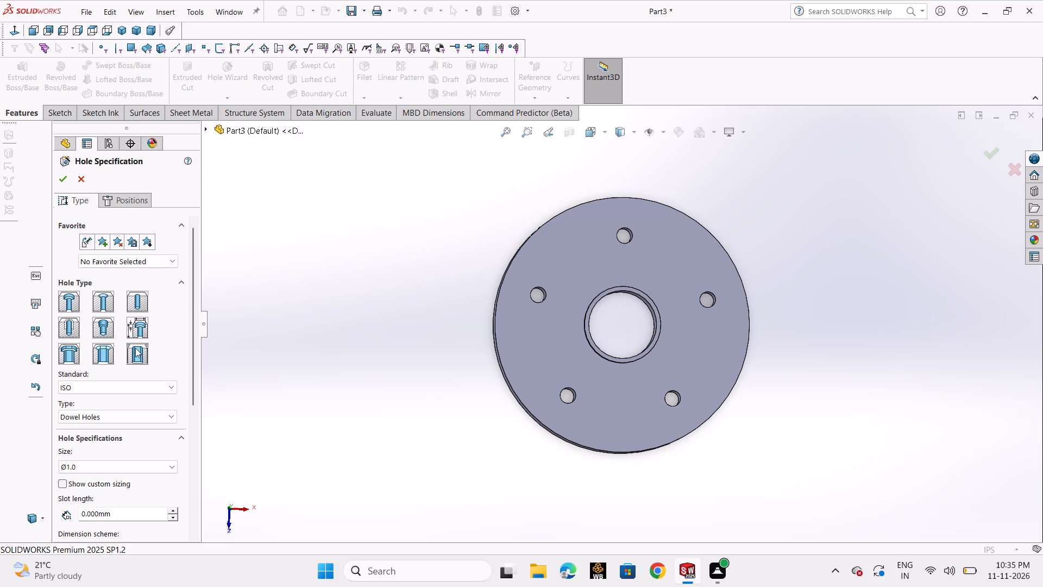
pyautogui.click(146, 333)
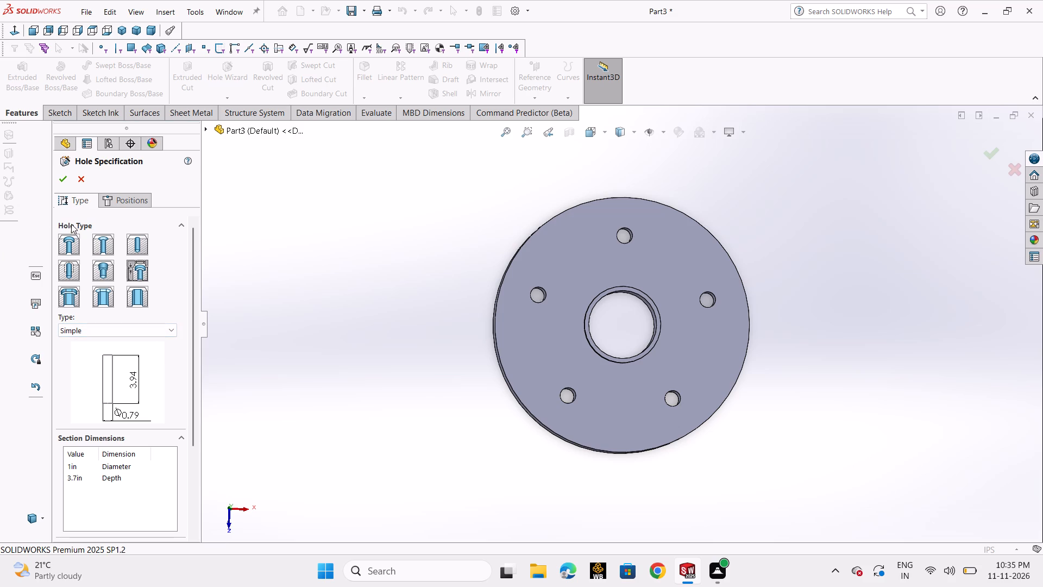
pyautogui.click(70, 246)
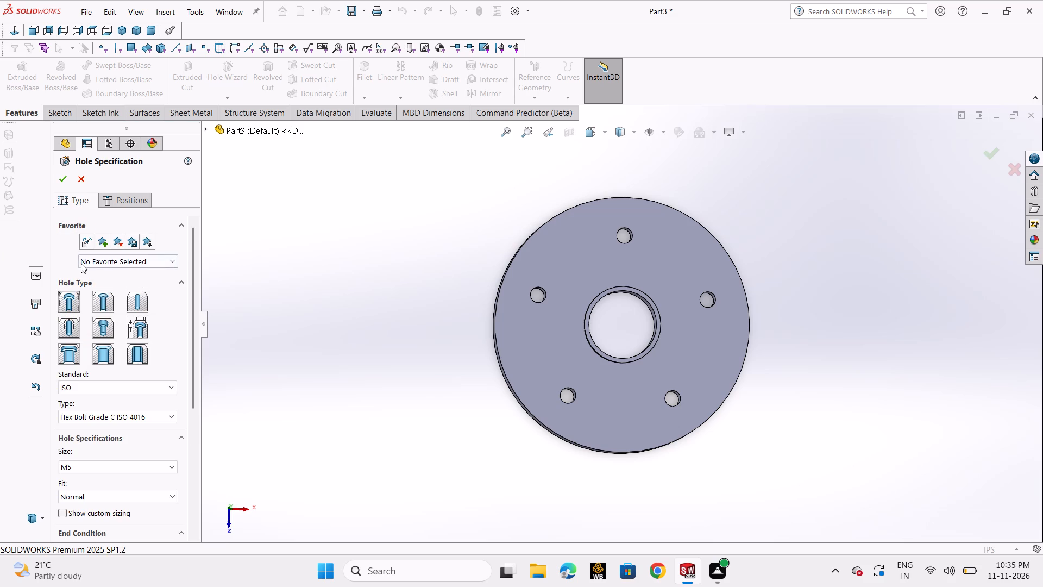
pyautogui.click(102, 309)
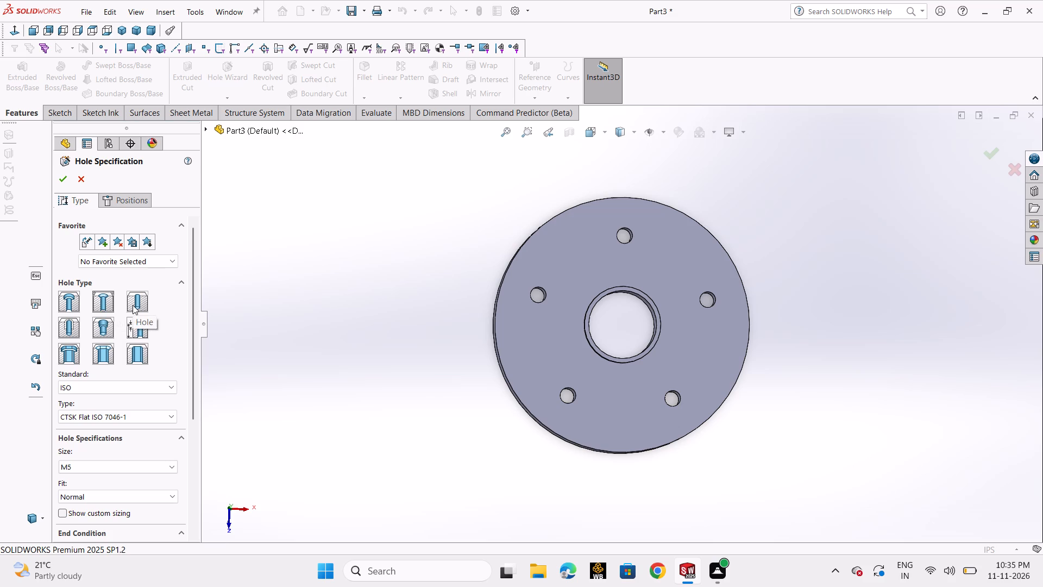
pyautogui.click(133, 305)
pyautogui.click(76, 323)
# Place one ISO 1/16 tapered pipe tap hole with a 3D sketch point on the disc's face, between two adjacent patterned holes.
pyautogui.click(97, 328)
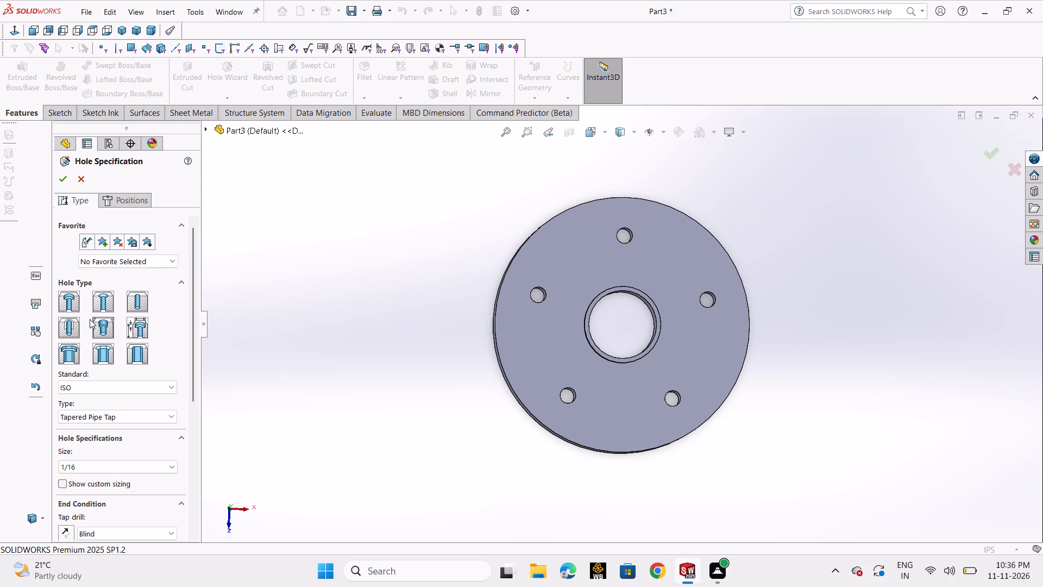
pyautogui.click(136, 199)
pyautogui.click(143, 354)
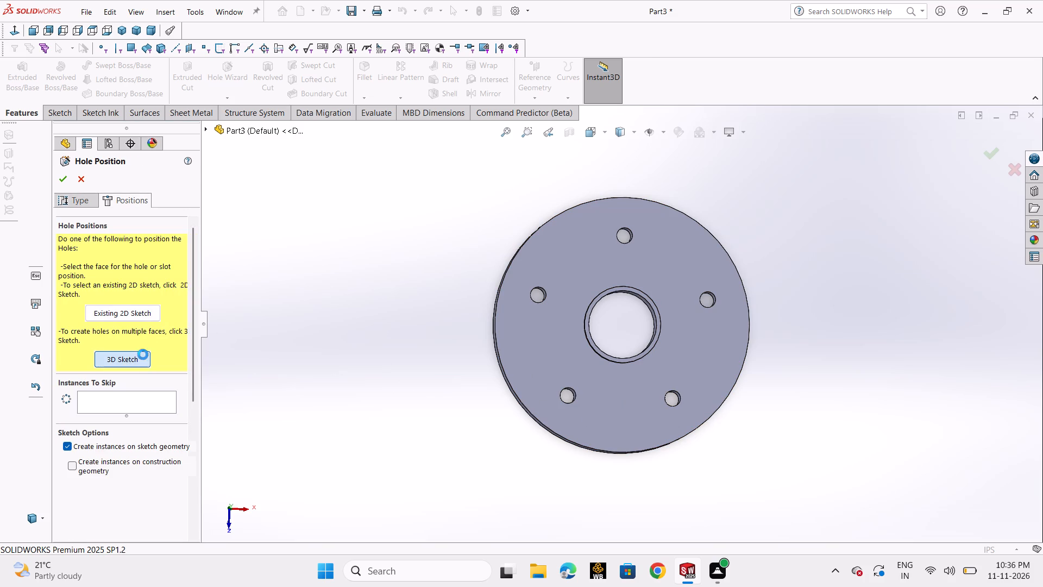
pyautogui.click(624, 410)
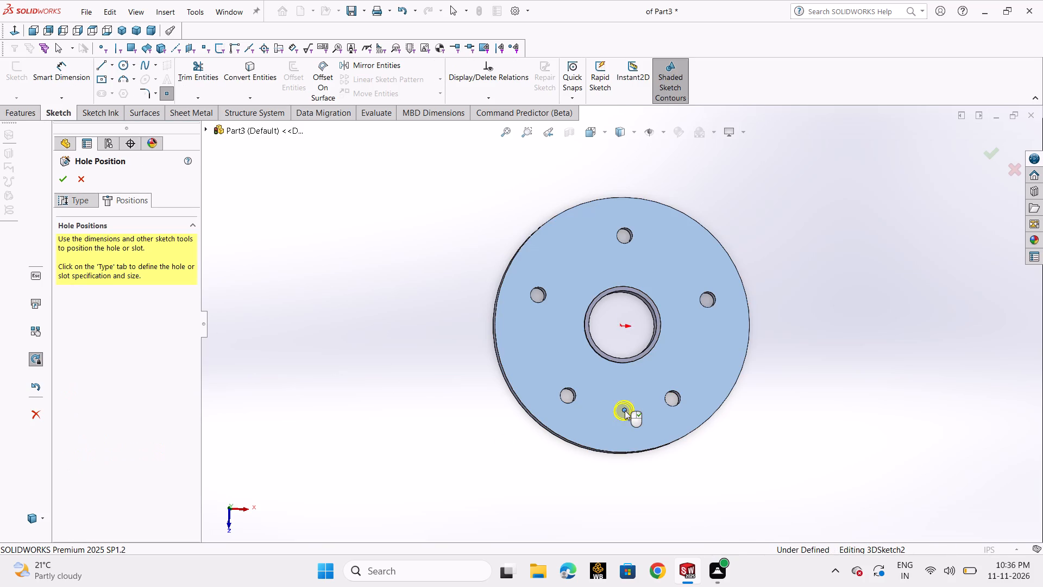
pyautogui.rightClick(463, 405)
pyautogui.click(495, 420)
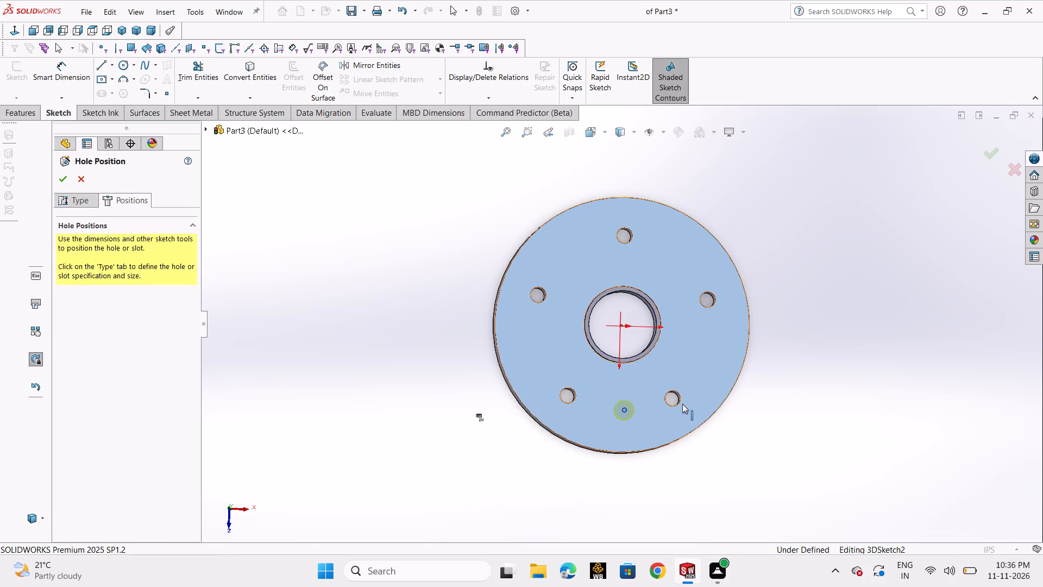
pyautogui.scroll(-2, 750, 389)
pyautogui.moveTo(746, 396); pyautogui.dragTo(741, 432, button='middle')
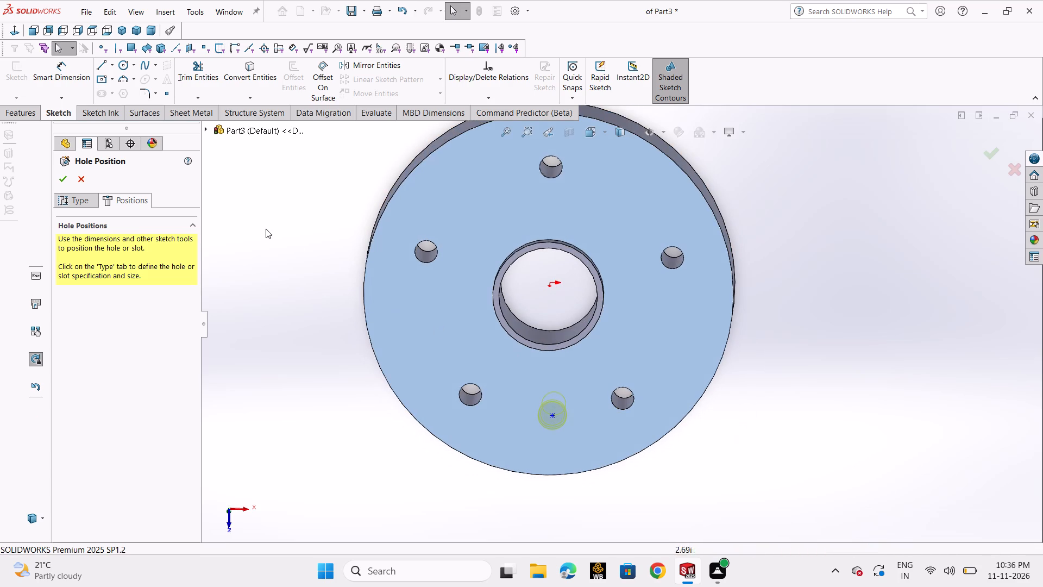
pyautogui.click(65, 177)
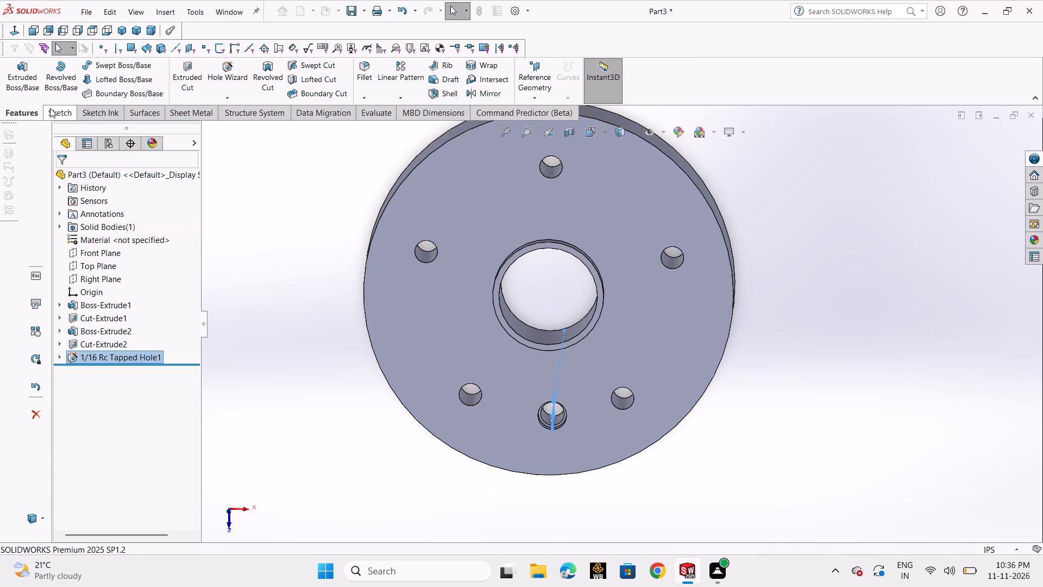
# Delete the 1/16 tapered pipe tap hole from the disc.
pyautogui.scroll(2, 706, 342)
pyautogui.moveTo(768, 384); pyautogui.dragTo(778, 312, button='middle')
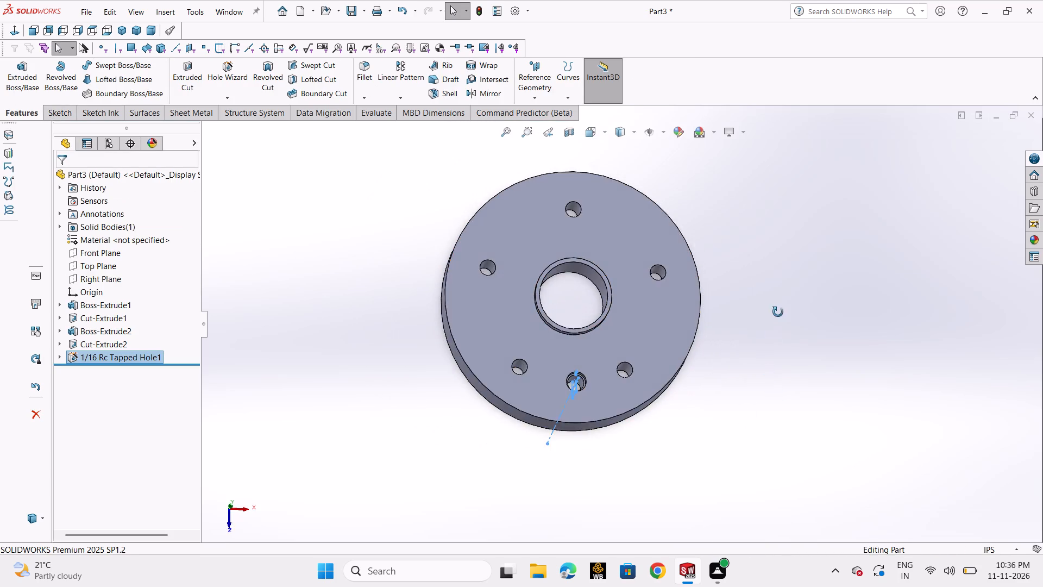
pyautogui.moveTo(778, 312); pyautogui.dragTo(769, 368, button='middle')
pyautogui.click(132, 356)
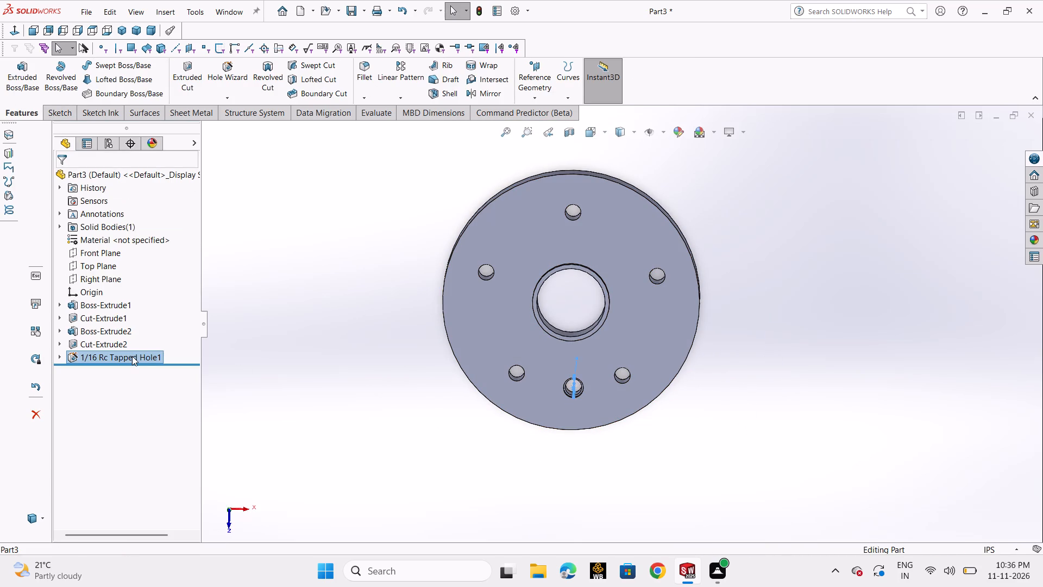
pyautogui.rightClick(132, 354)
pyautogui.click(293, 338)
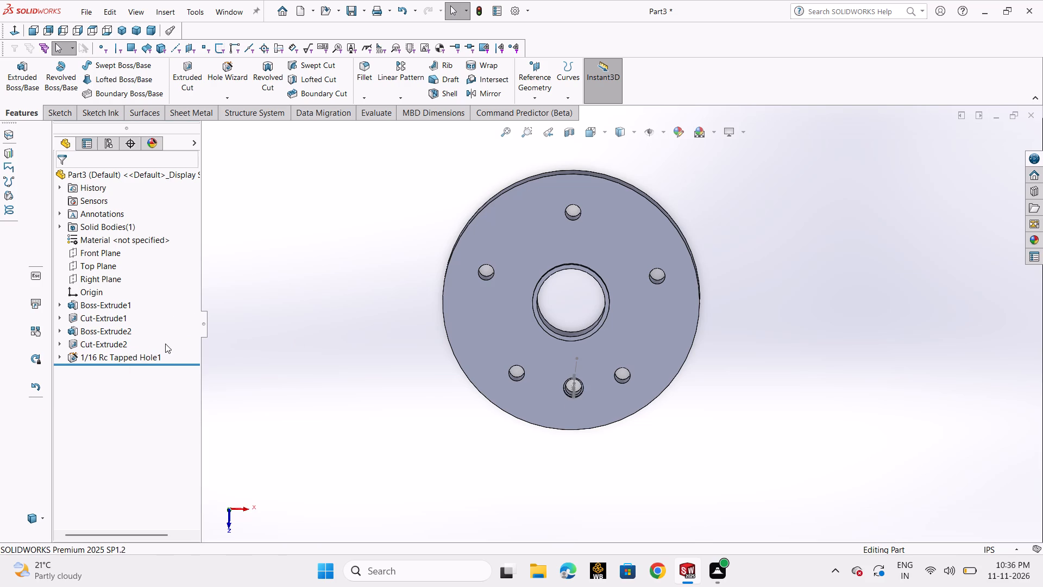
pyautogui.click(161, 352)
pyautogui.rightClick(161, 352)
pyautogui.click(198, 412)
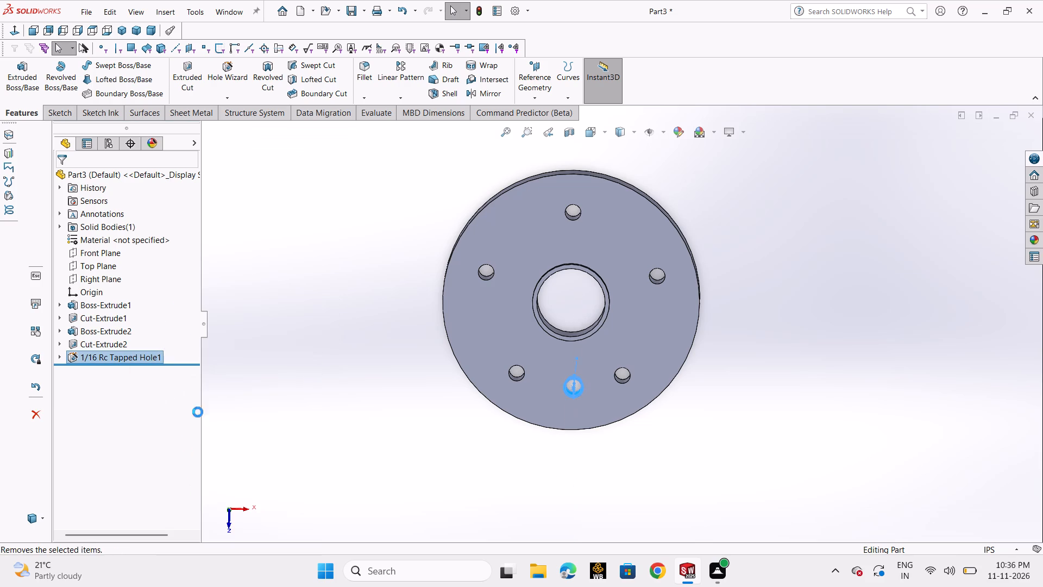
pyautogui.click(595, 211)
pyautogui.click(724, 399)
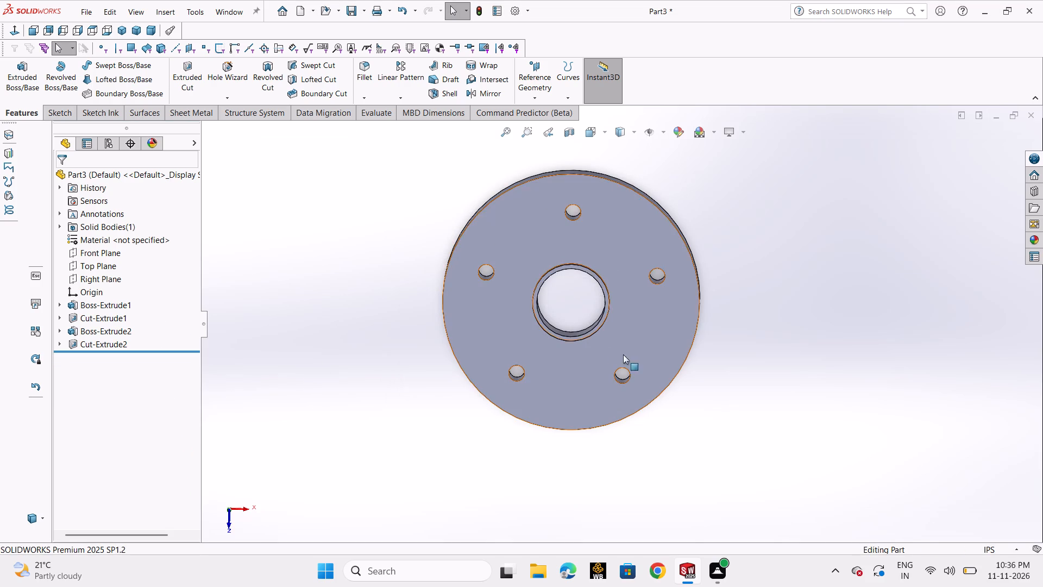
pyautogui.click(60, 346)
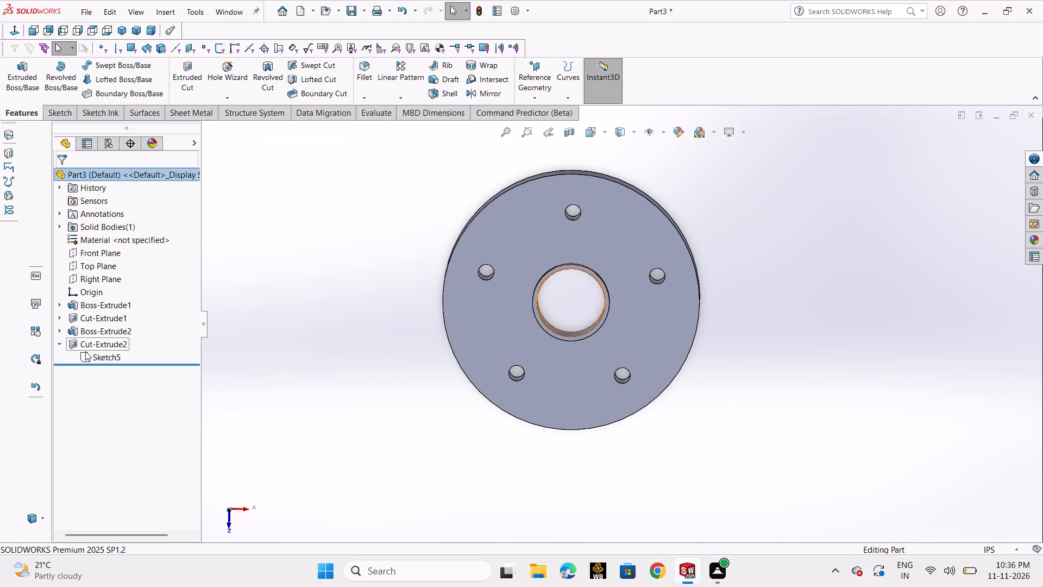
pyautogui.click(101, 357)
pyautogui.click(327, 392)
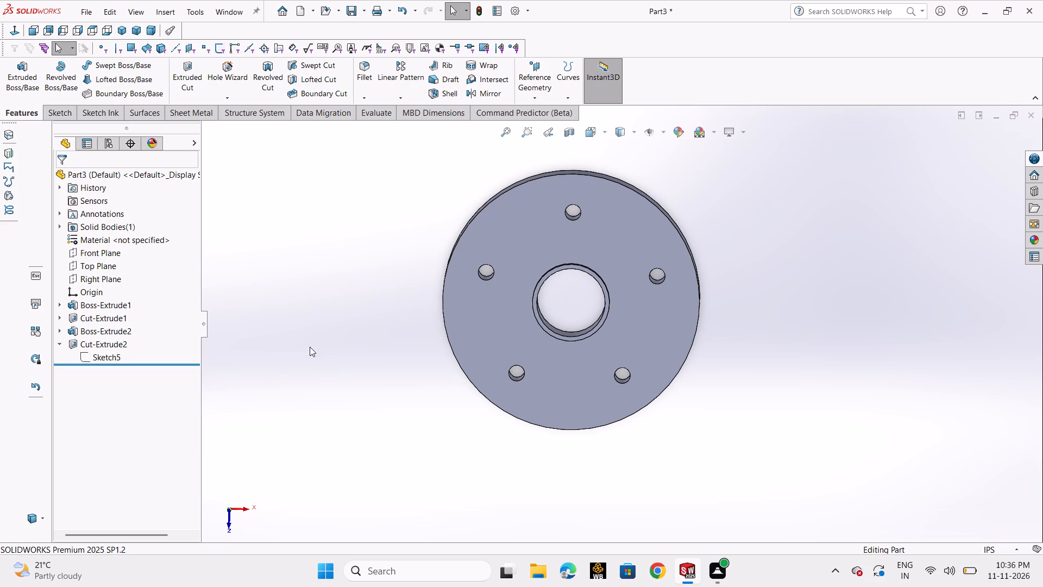
# Start a new sketch on the disc's flat face that carries the five patterned holes.
pyautogui.click(501, 316)
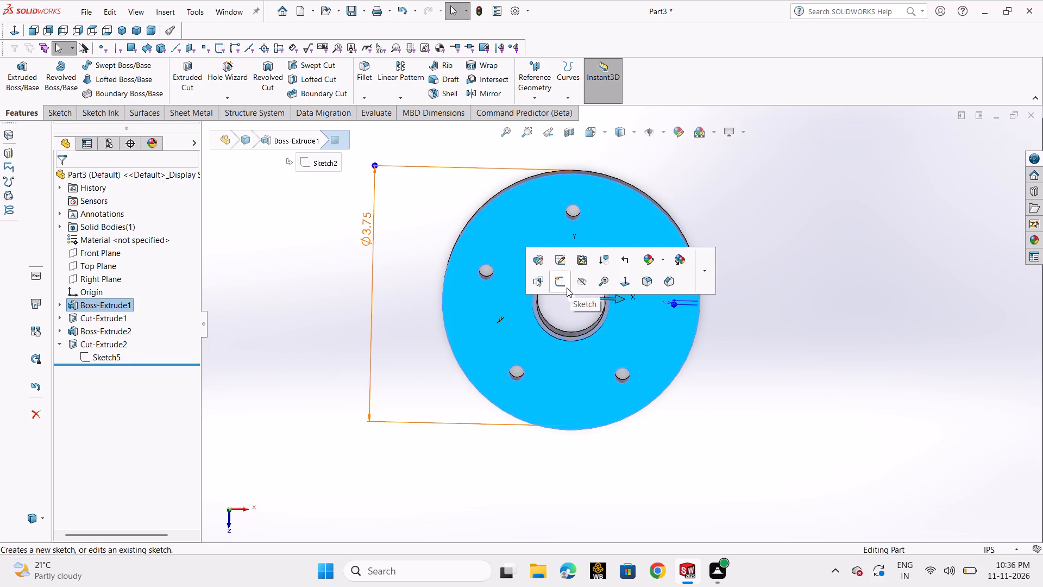
pyautogui.click(566, 286)
pyautogui.scroll(2, 566, 321)
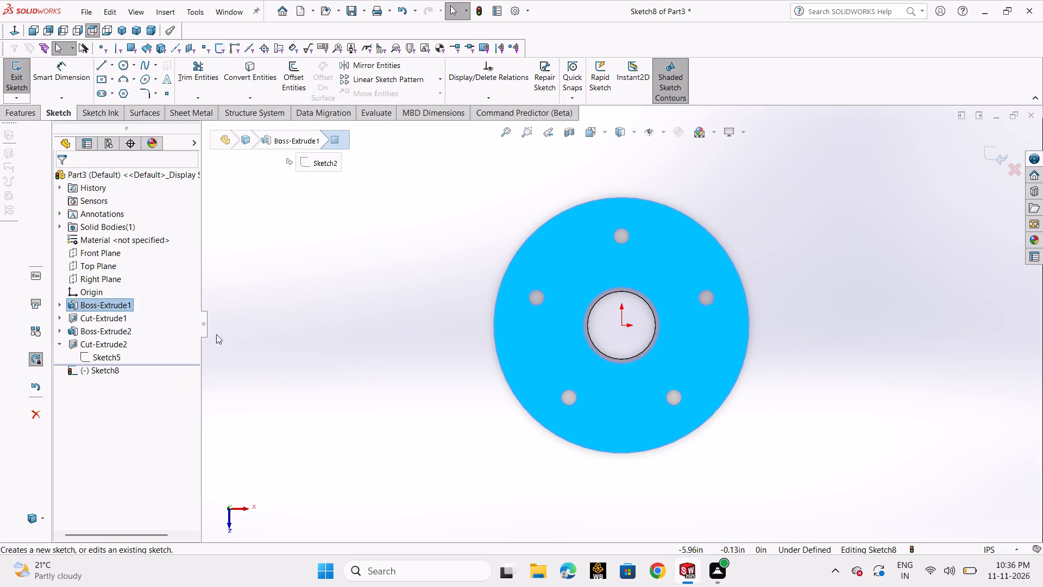
pyautogui.click(257, 294)
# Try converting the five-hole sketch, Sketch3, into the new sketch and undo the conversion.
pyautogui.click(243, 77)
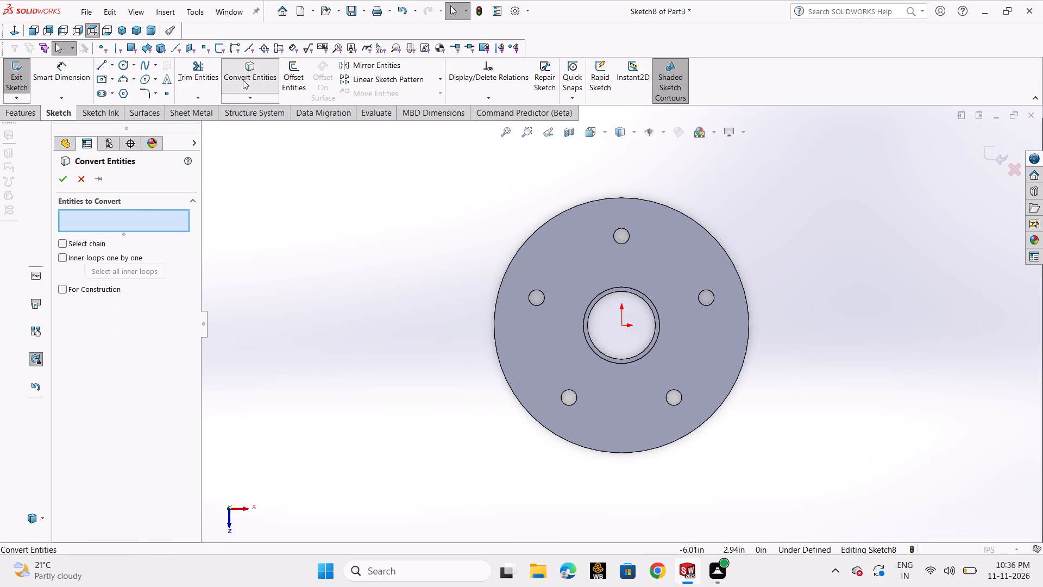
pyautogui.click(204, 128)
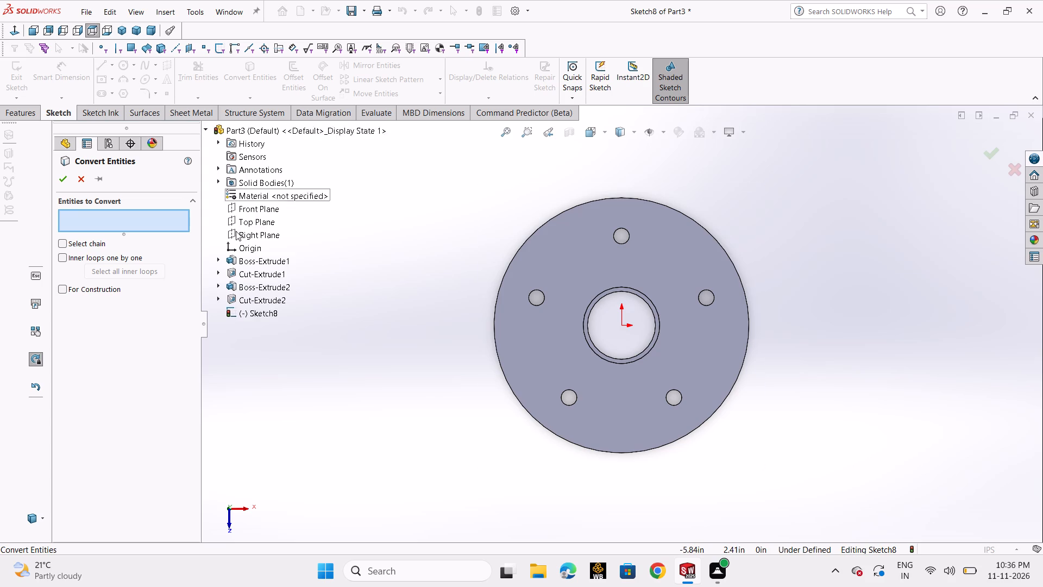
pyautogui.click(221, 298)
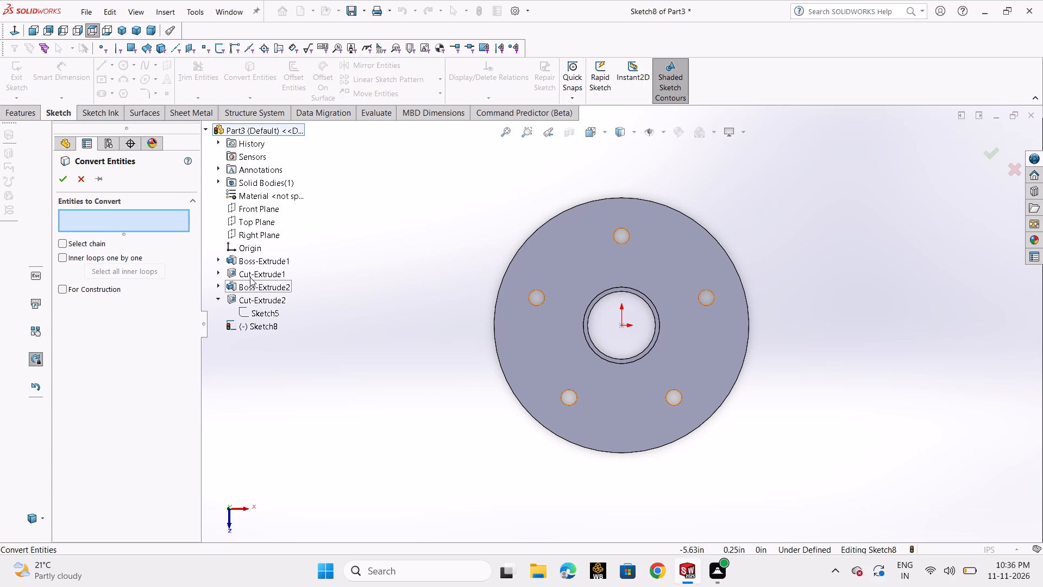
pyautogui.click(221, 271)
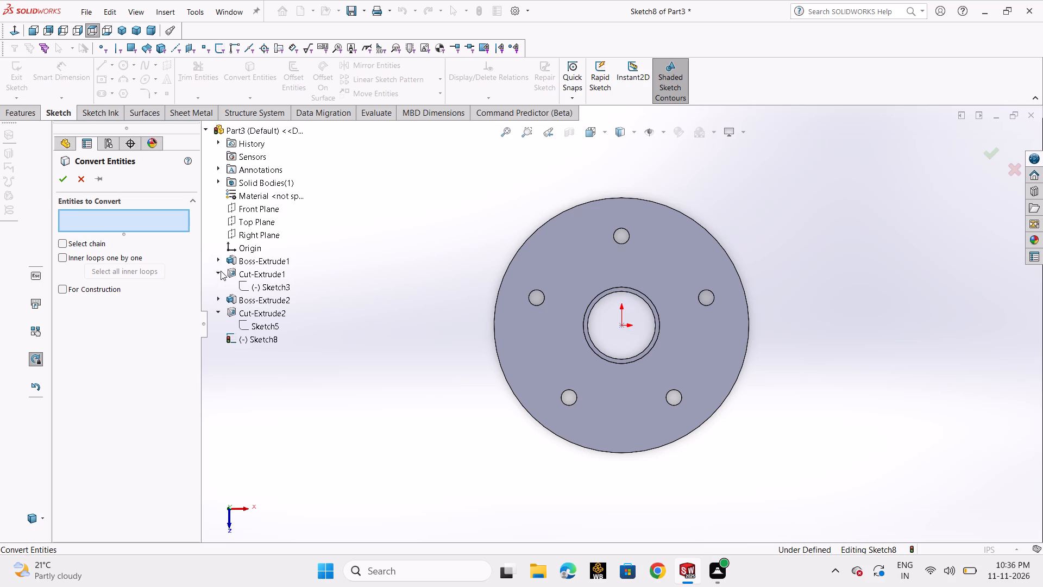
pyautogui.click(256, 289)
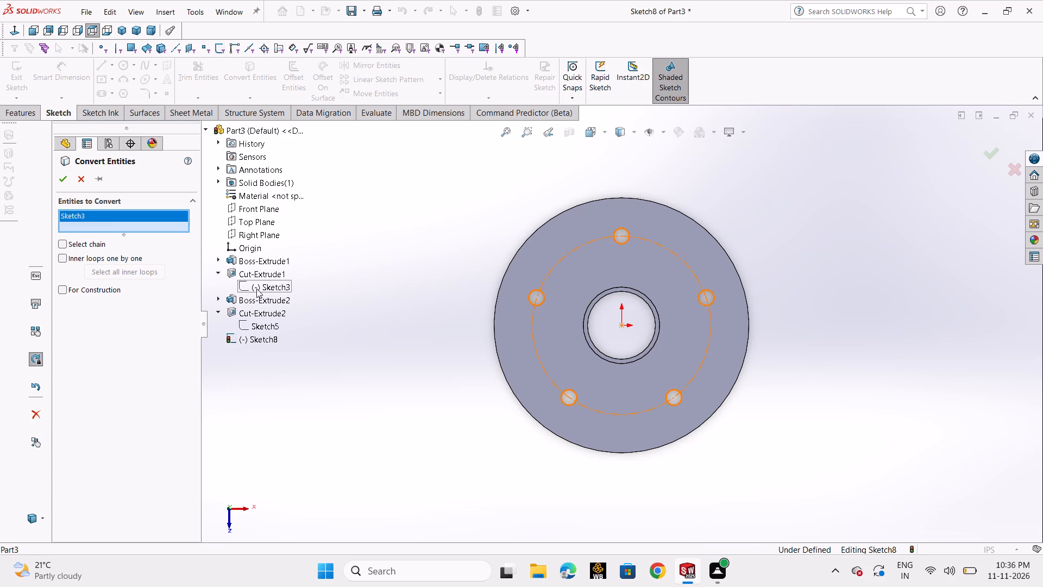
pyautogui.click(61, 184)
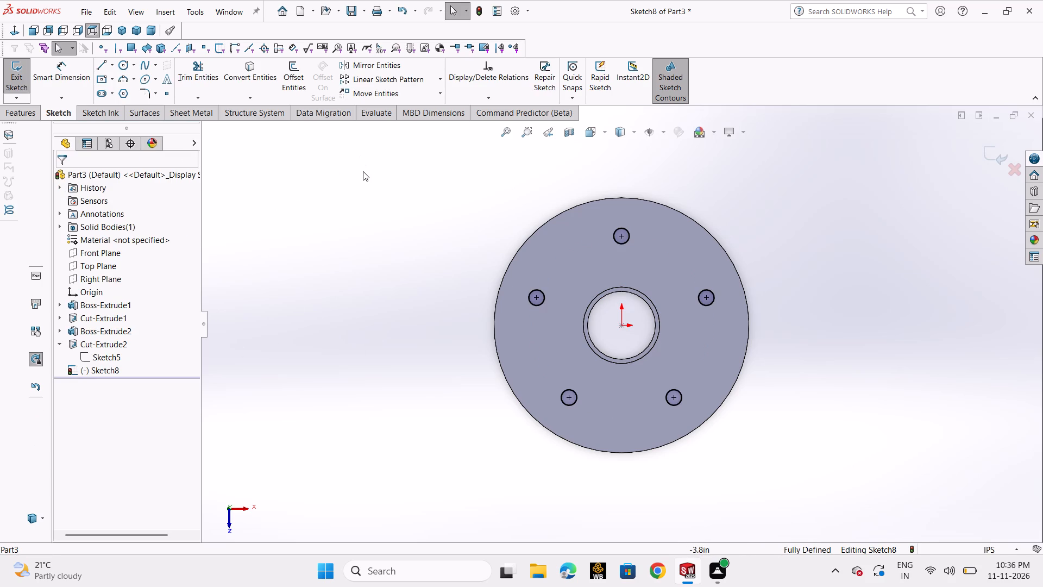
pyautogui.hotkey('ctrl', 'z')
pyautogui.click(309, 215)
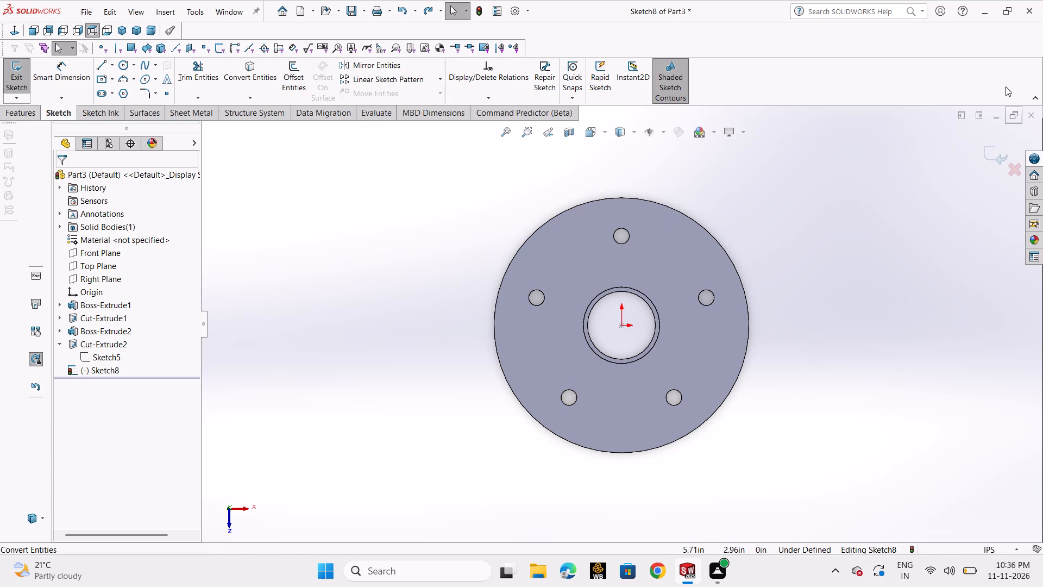
# Sketch a circle about 0.65 in in diameter, centred about 1.18 in straight below the origin between two adjacent patterned holes.
pyautogui.click(124, 67)
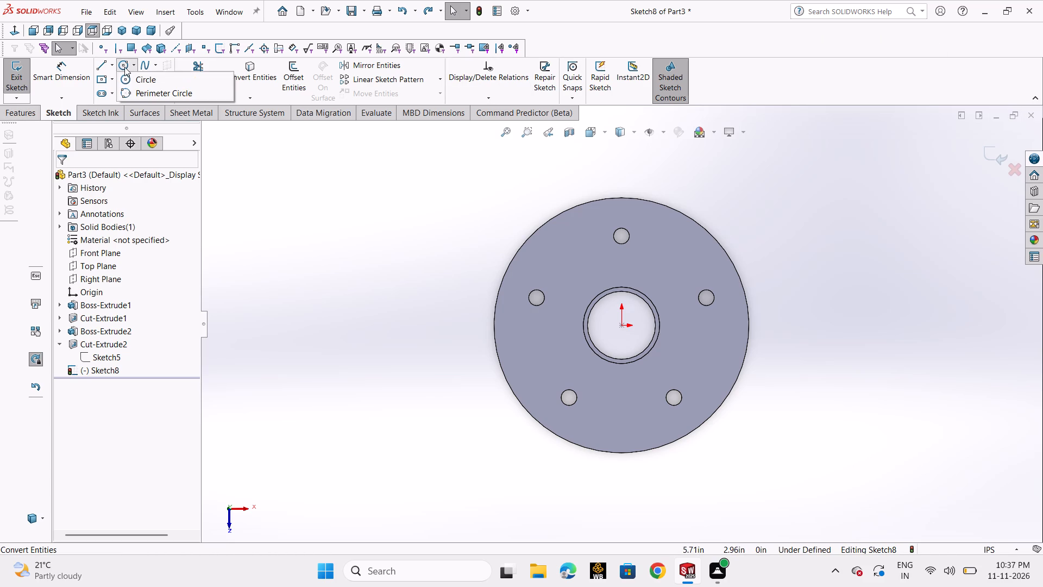
pyautogui.click(128, 78)
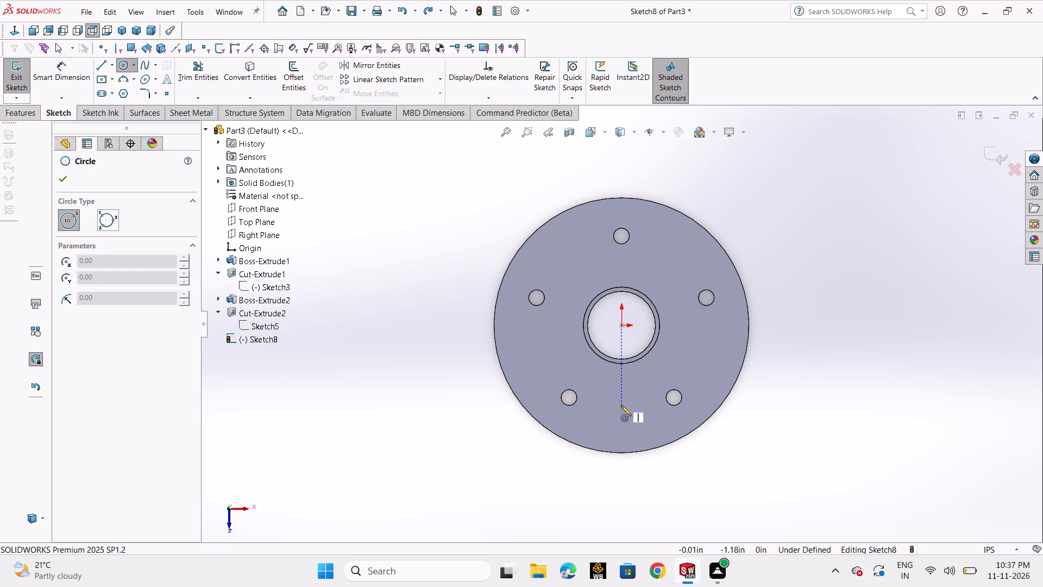
pyautogui.click(621, 405)
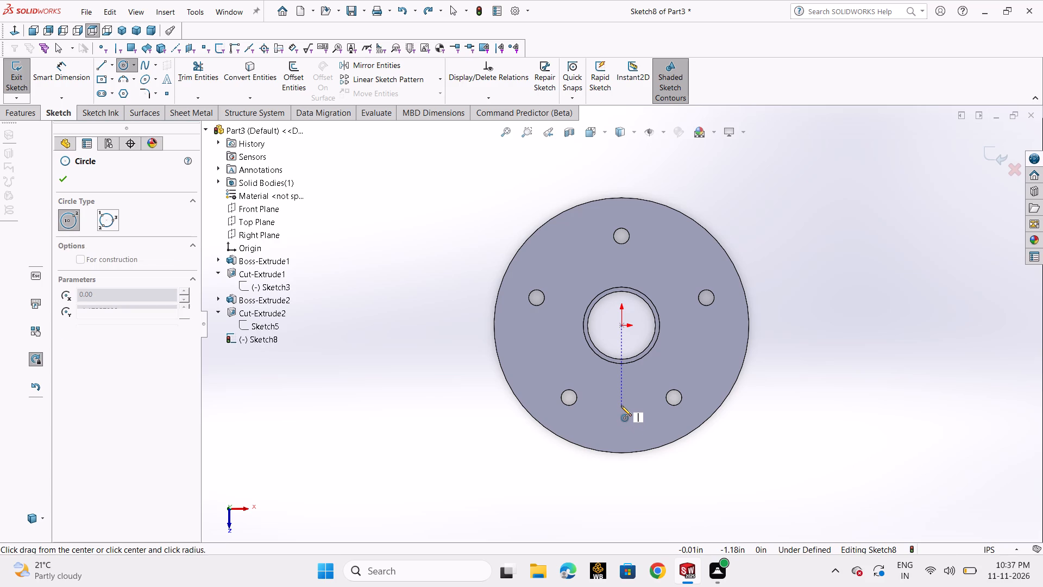
pyautogui.click(633, 424)
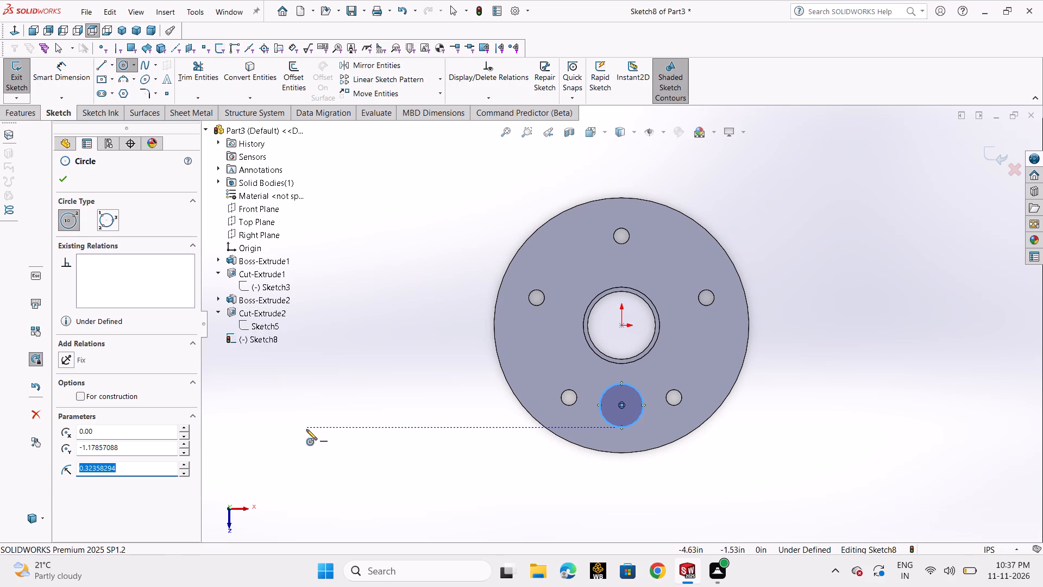
pyautogui.click(67, 179)
# Dimension the new circle's diameter at 0.406 in.
pyautogui.click(70, 79)
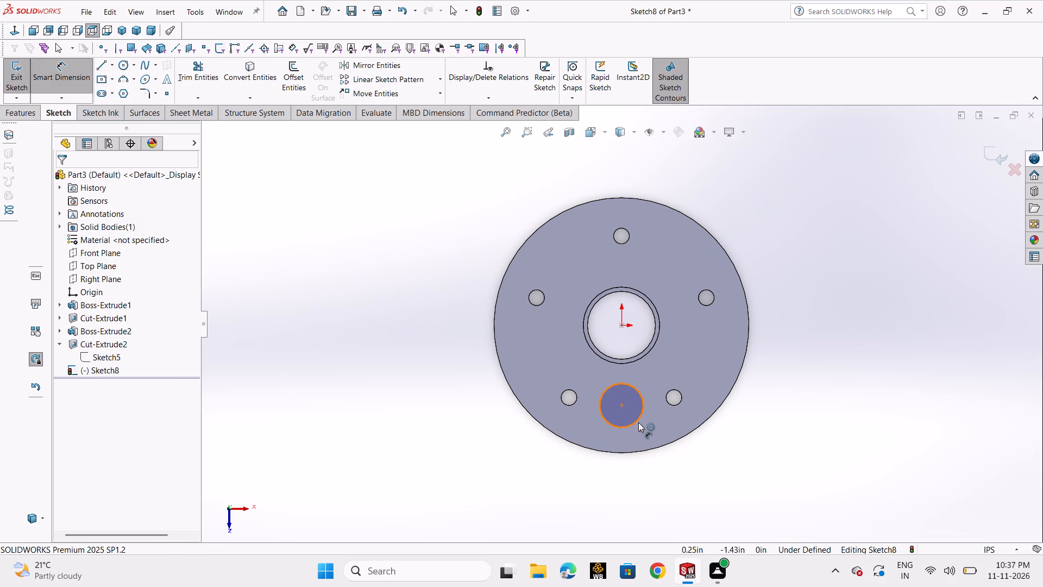
pyautogui.click(638, 422)
pyautogui.click(681, 482)
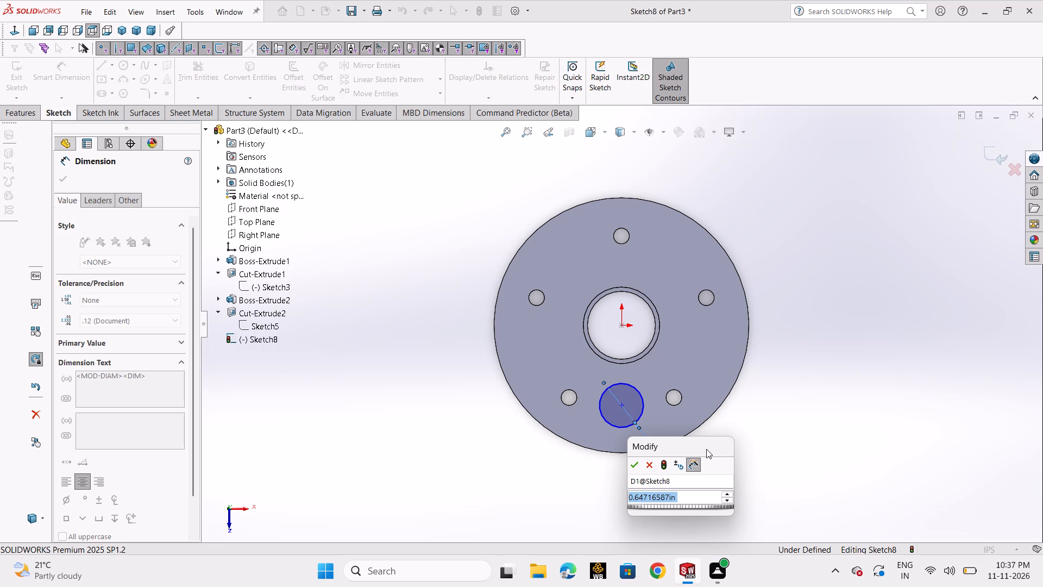
pyautogui.write('0.')
pyautogui.write('40')
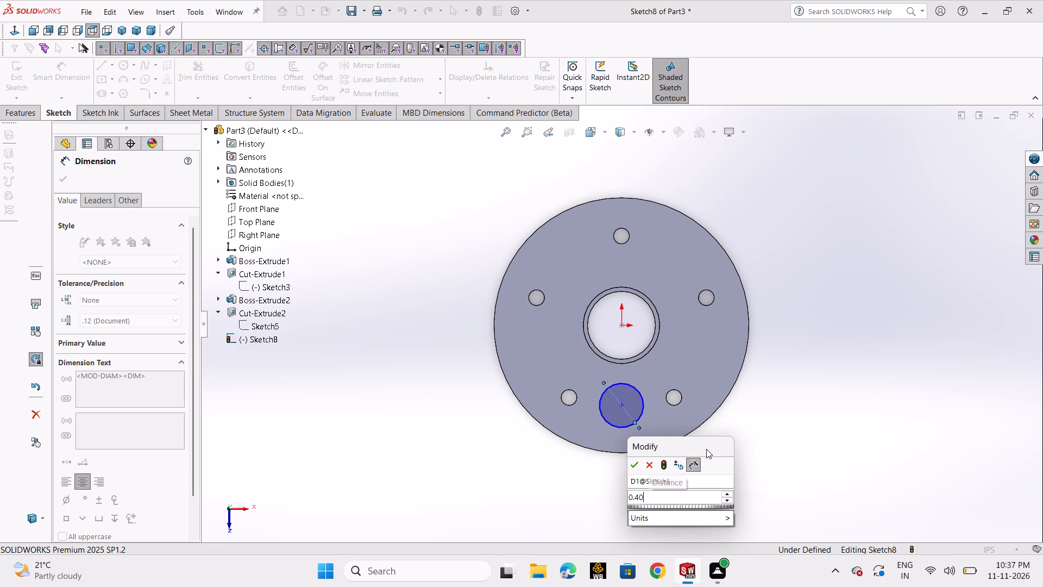
pyautogui.press('6')
pyautogui.press('Return')
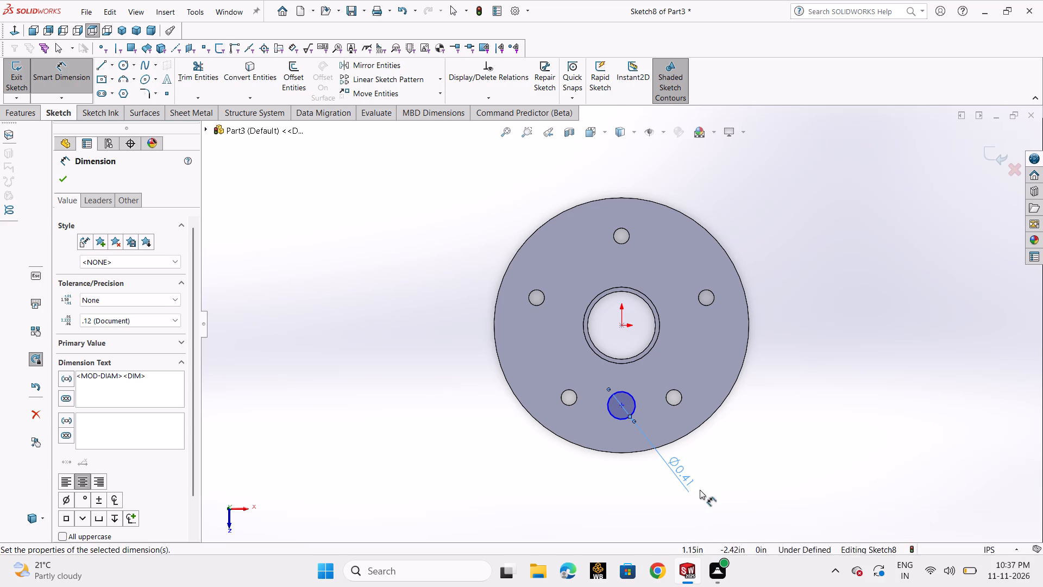
# Set the new circle's diameter to 0.56 in.
pyautogui.doubleClick(688, 478)
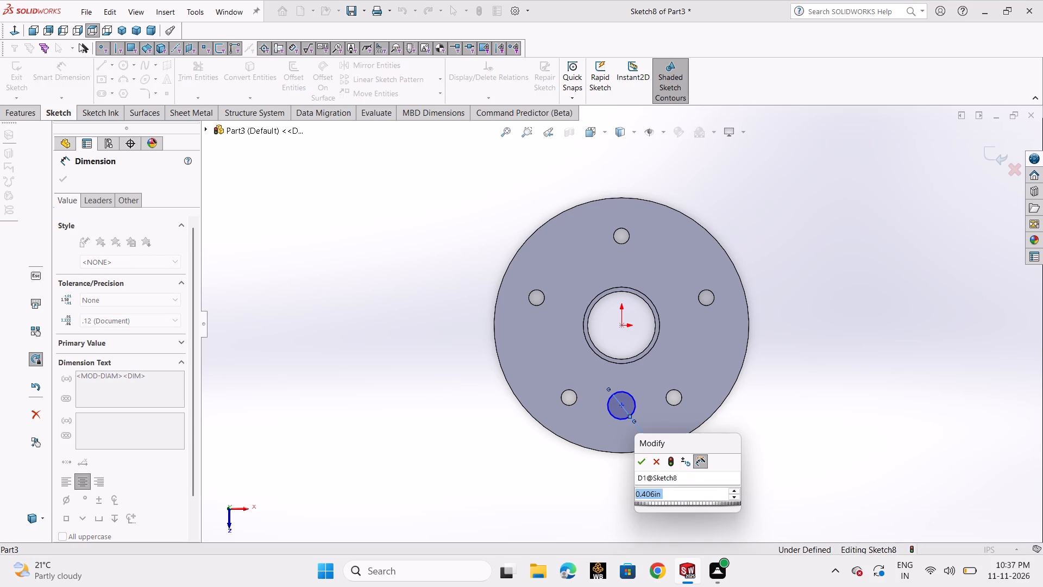
pyautogui.write('0.56')
pyautogui.press('Return')
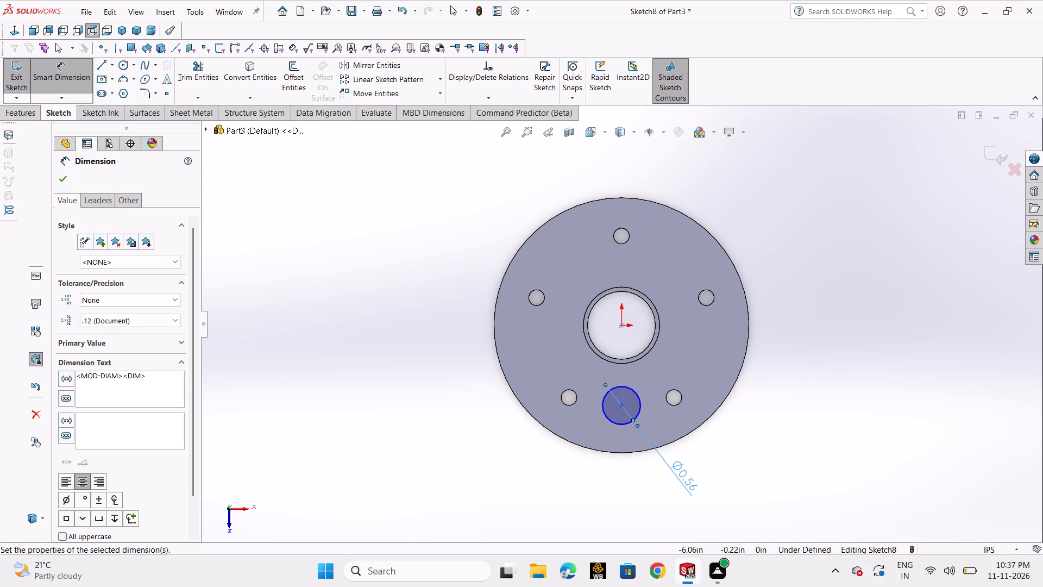
pyautogui.click(60, 182)
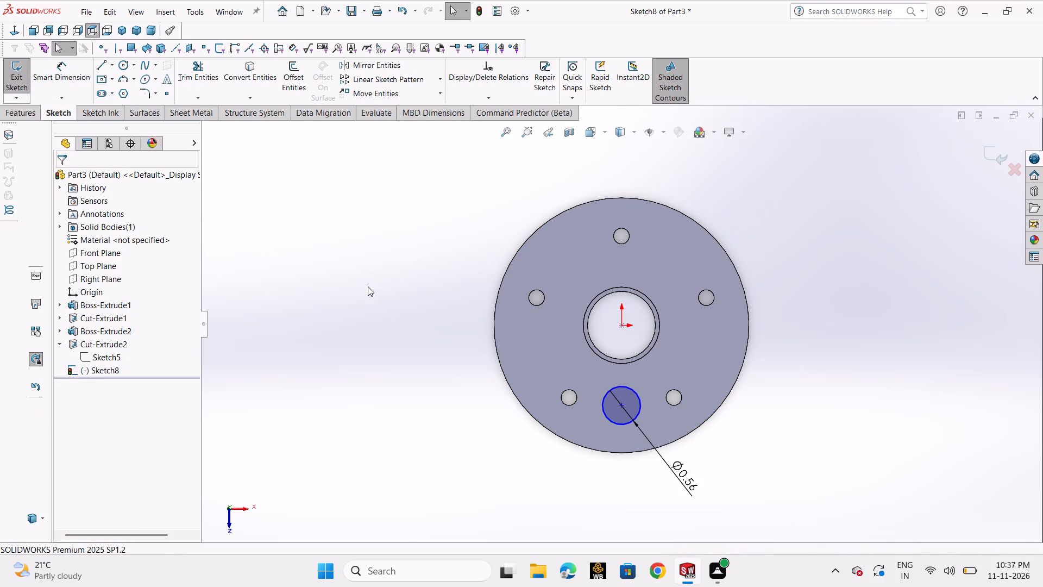
pyautogui.click(367, 286)
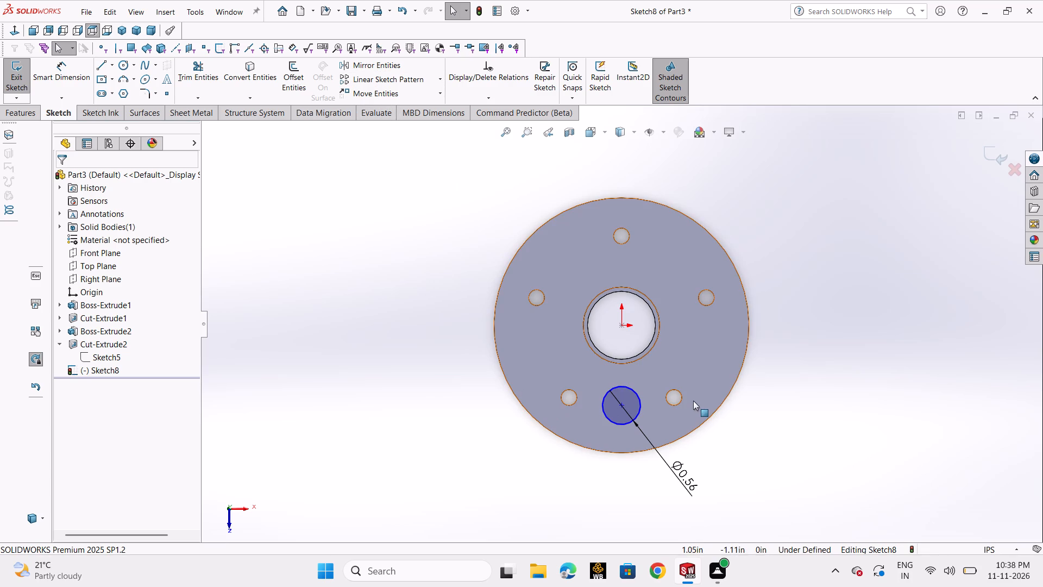
# Circular-pattern the 0.56 in circle about the origin with 5 equally spaced instances over 360 degrees and exit the sketch.
pyautogui.scroll(2, 713, 361)
pyautogui.scroll(-2, 713, 344)
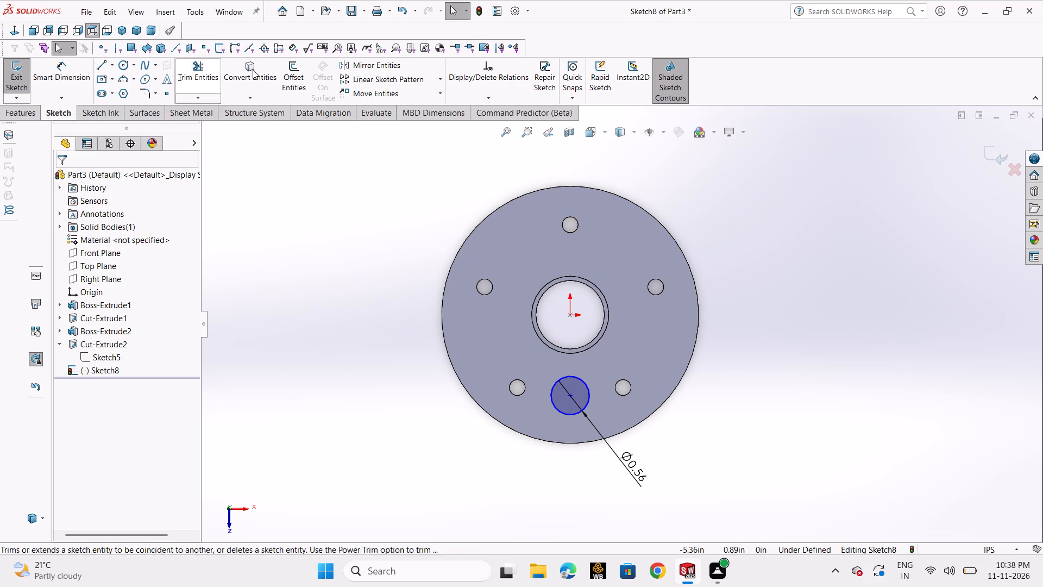
pyautogui.click(439, 81)
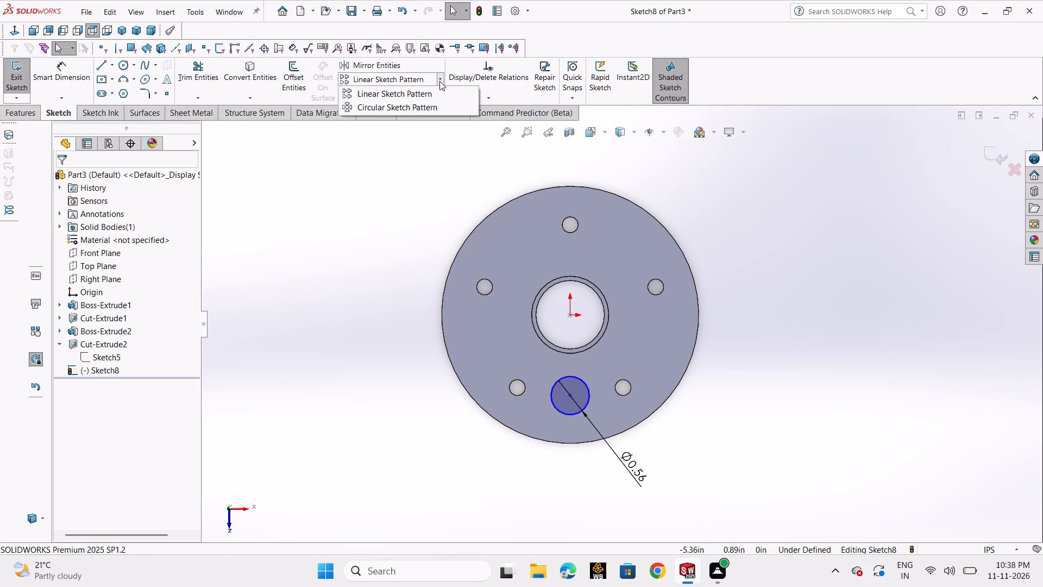
pyautogui.click(429, 106)
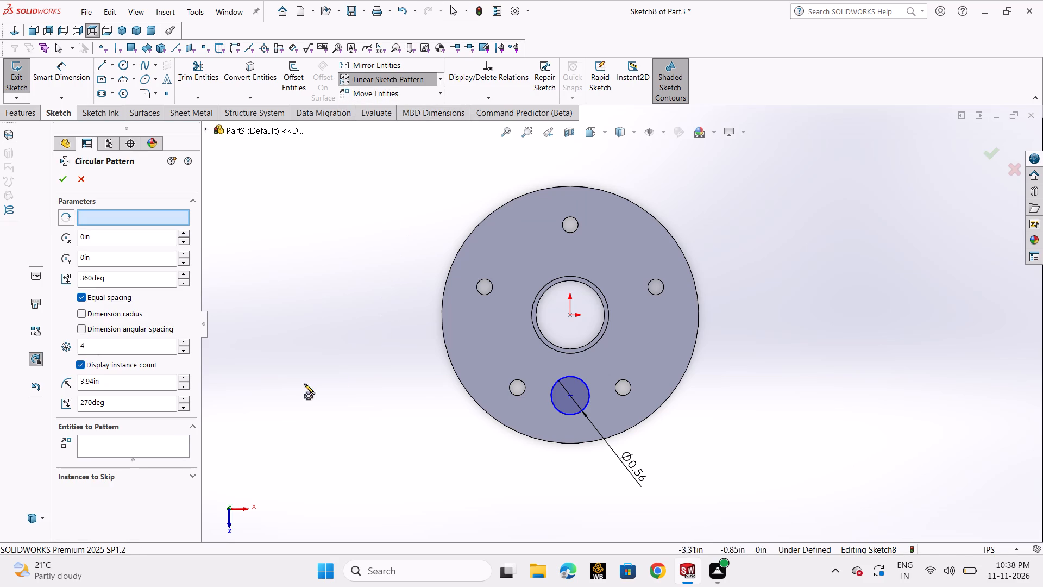
pyautogui.click(187, 449)
pyautogui.click(579, 379)
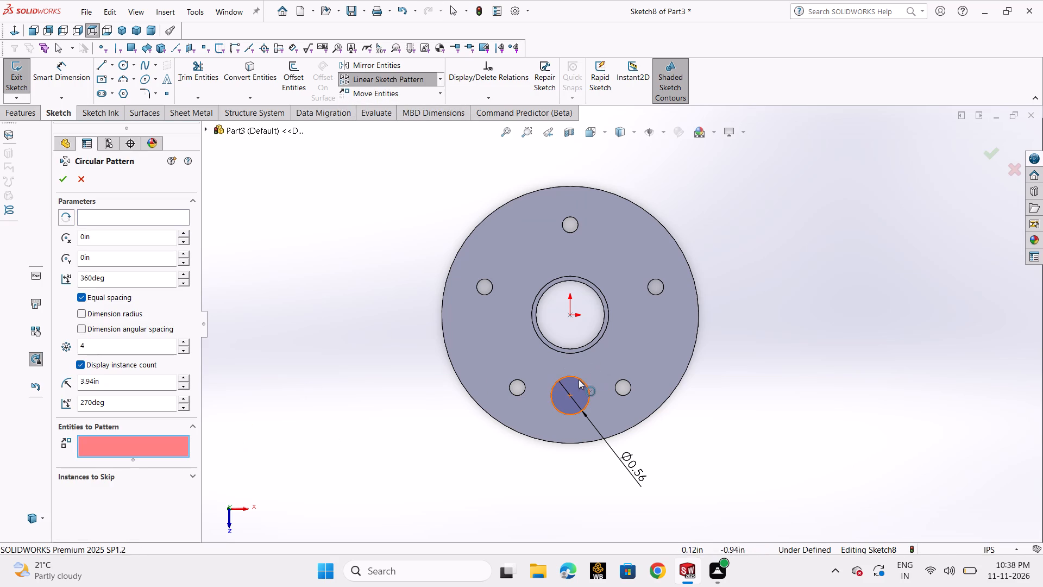
pyautogui.click(122, 354)
pyautogui.doubleClick(122, 351)
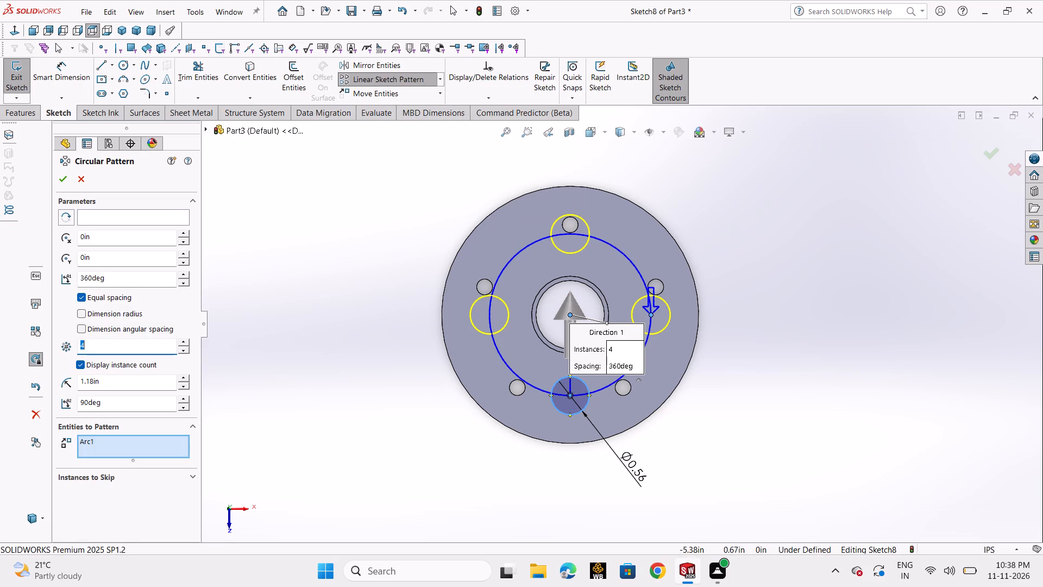
pyautogui.press('5')
pyautogui.press('Return')
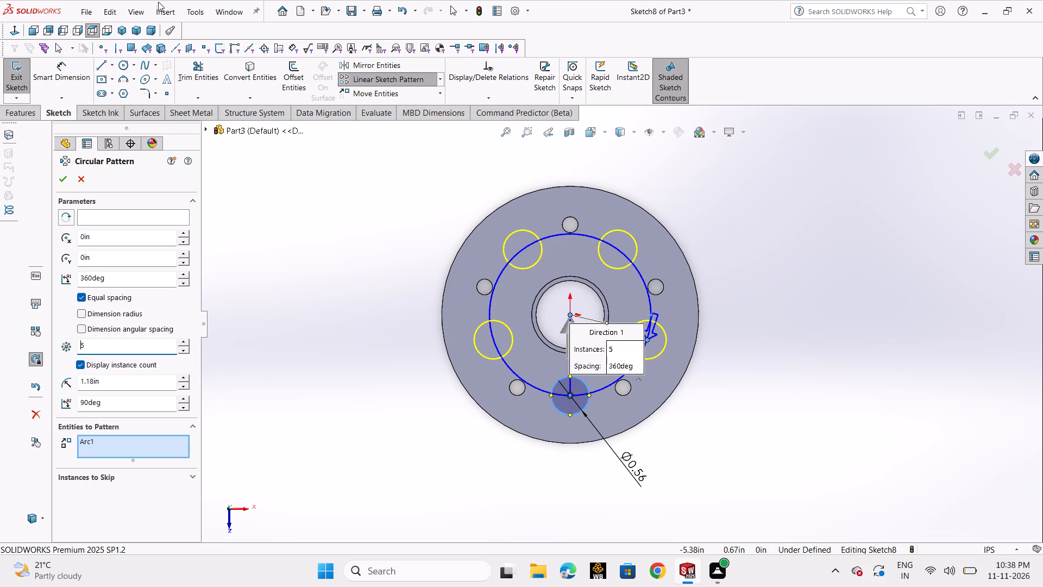
pyautogui.click(66, 184)
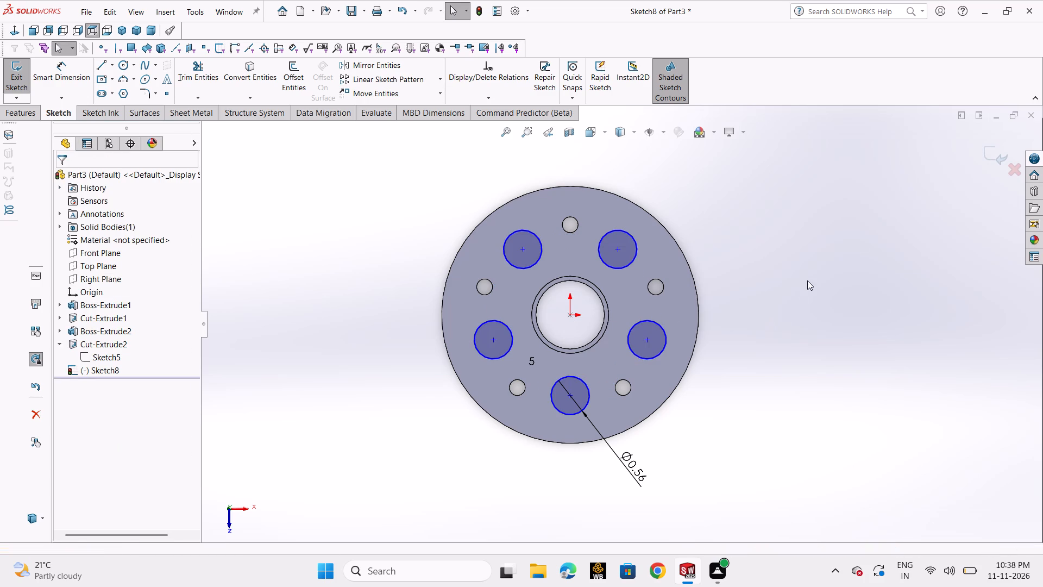
pyautogui.click(989, 155)
# Cut-extrude the five patterned 0.56 in circles as blind pockets to a depth of 0.15 in.
pyautogui.moveTo(794, 330); pyautogui.dragTo(781, 249, button='middle')
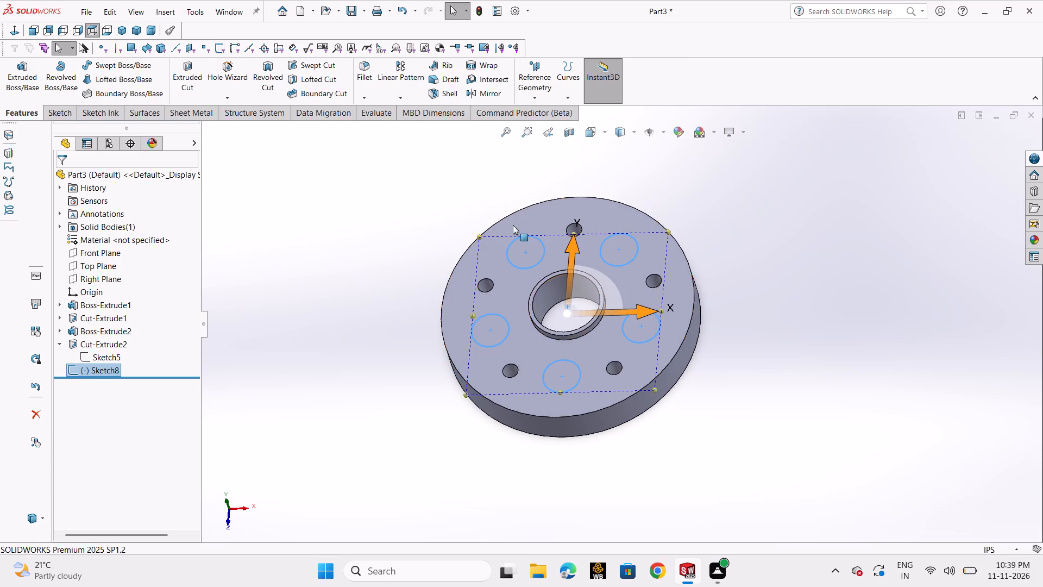
pyautogui.click(189, 71)
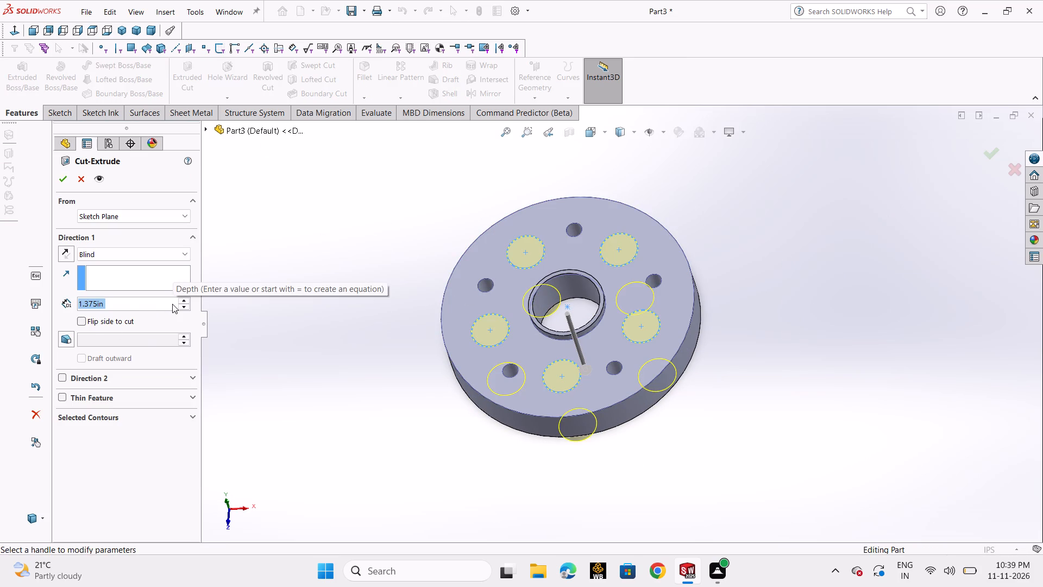
pyautogui.write('0.5')
pyautogui.press('Return')
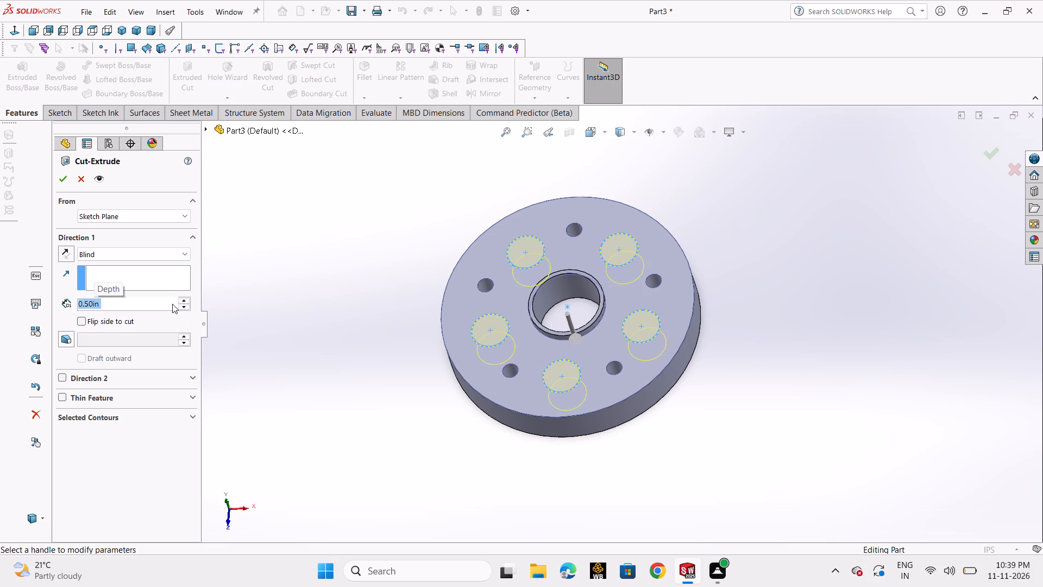
pyautogui.moveTo(796, 417); pyautogui.dragTo(787, 329, button='middle')
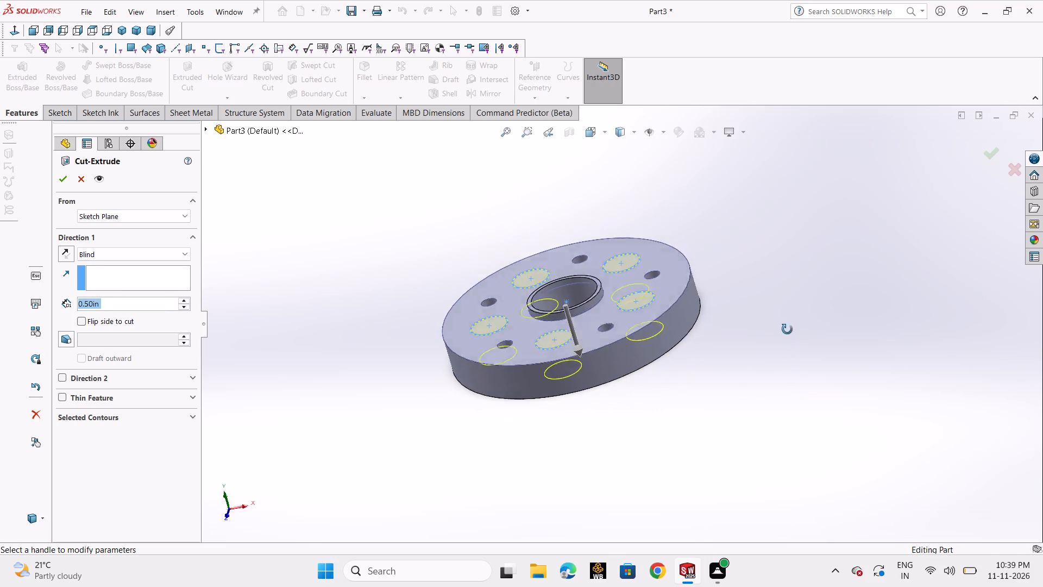
pyautogui.moveTo(787, 329); pyautogui.dragTo(780, 301, button='middle')
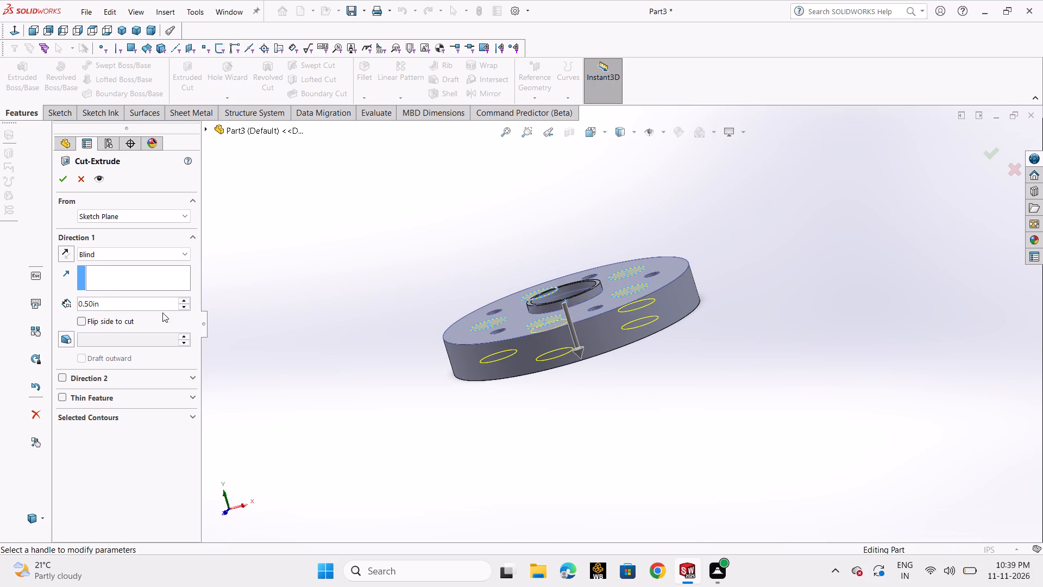
pyautogui.doubleClick(152, 304)
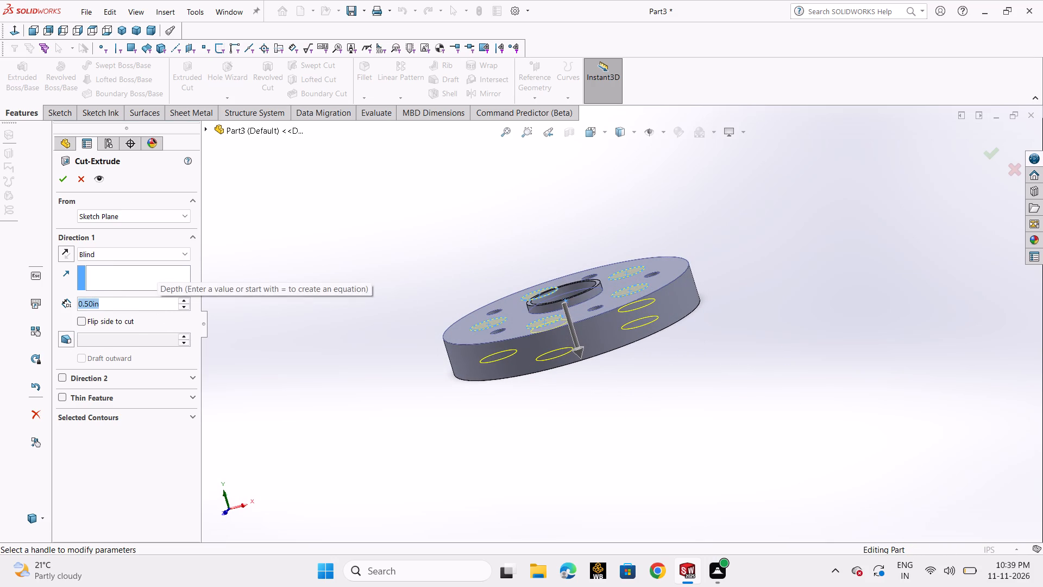
pyautogui.write('0.15')
pyautogui.press('Return')
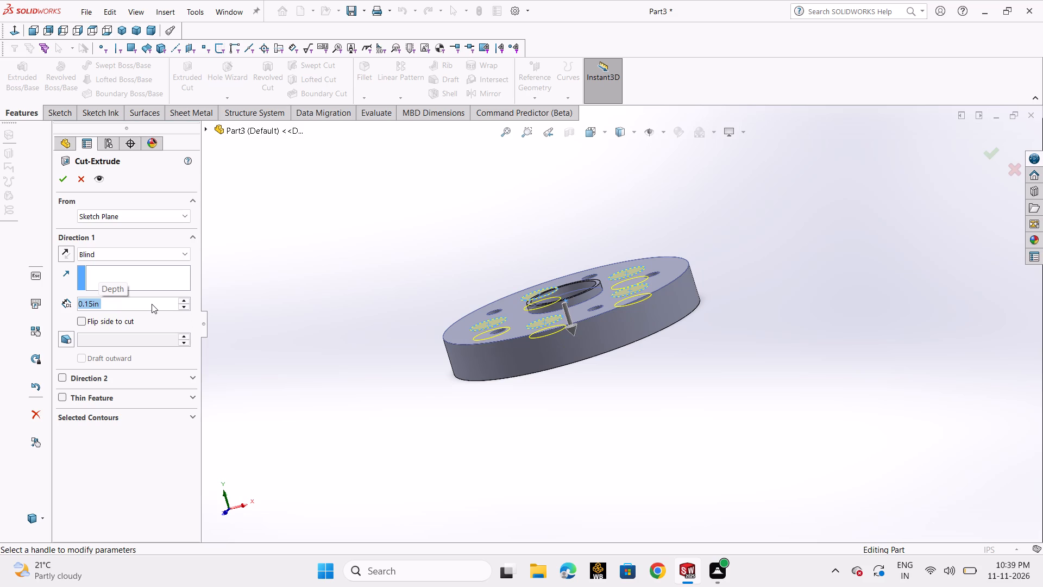
pyautogui.click(67, 182)
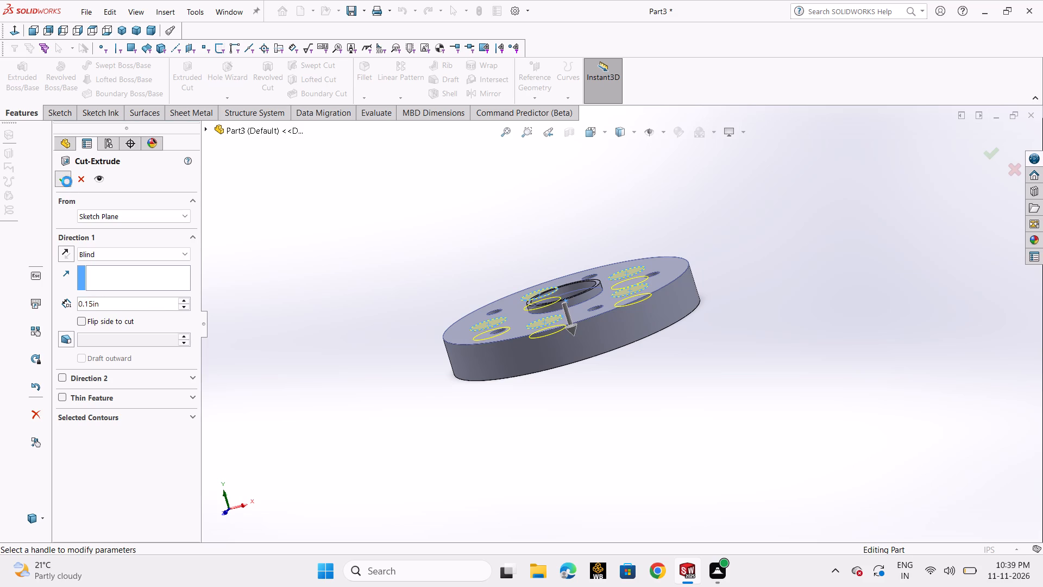
pyautogui.click(585, 396)
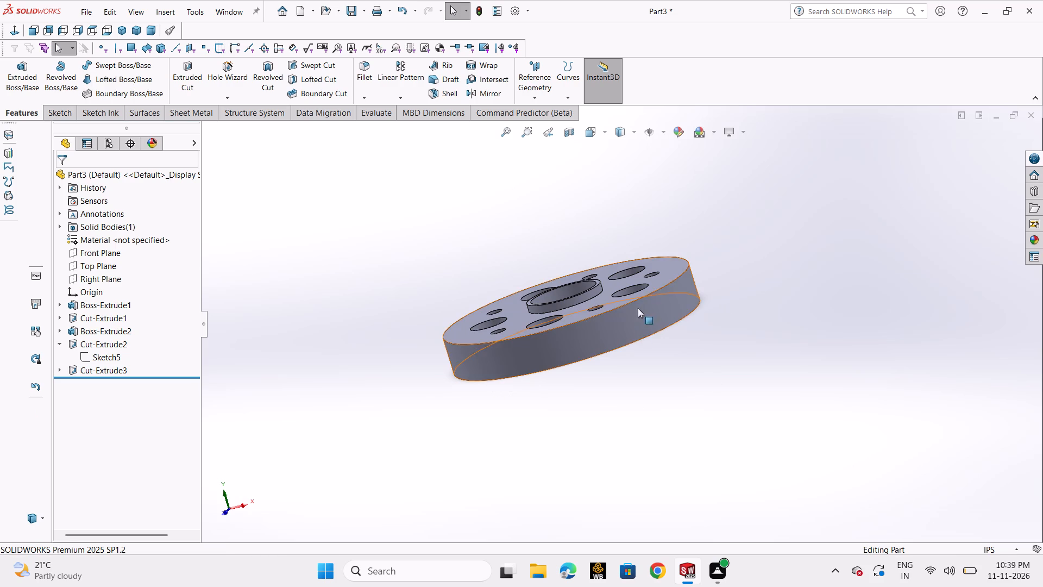
# Start a sketch on the floor of the pocket straight below the origin and draw a concentric circle about 0.4 in in diameter.
pyautogui.moveTo(796, 405); pyautogui.dragTo(831, 539, button='middle')
pyautogui.scroll(-1, 799, 414)
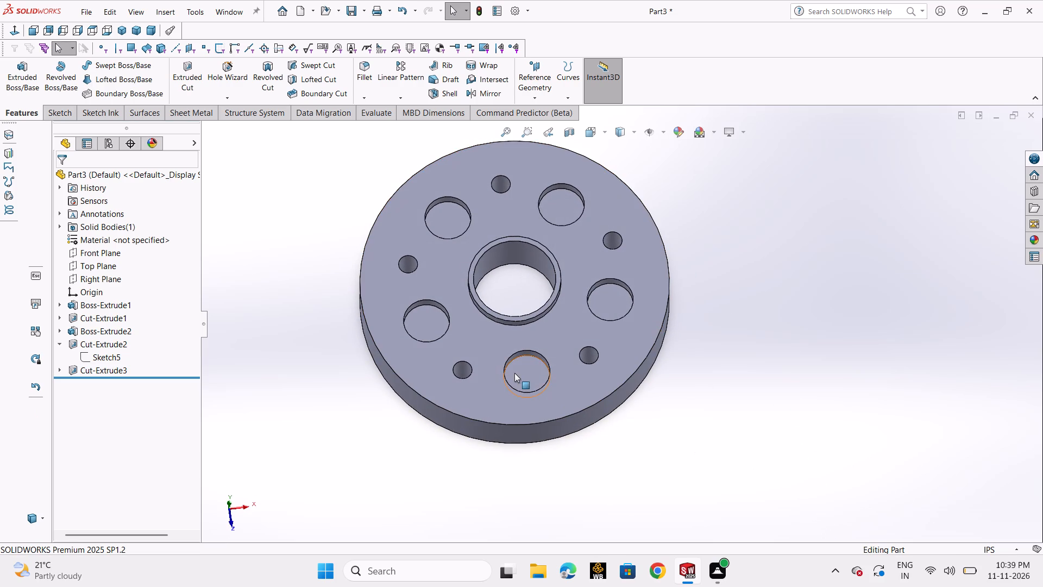
pyautogui.click(518, 372)
pyautogui.click(577, 341)
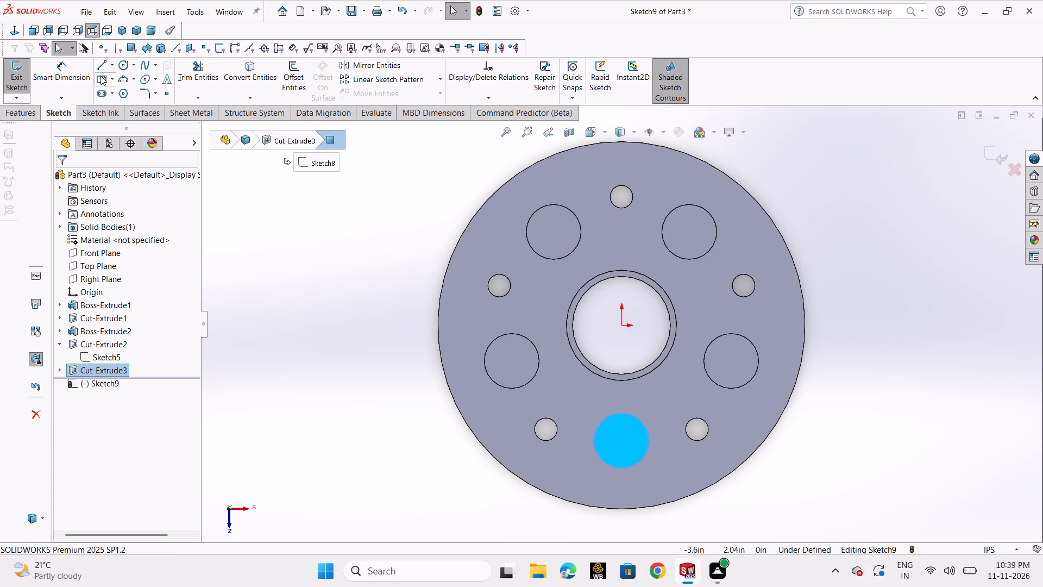
pyautogui.click(120, 66)
pyautogui.click(138, 80)
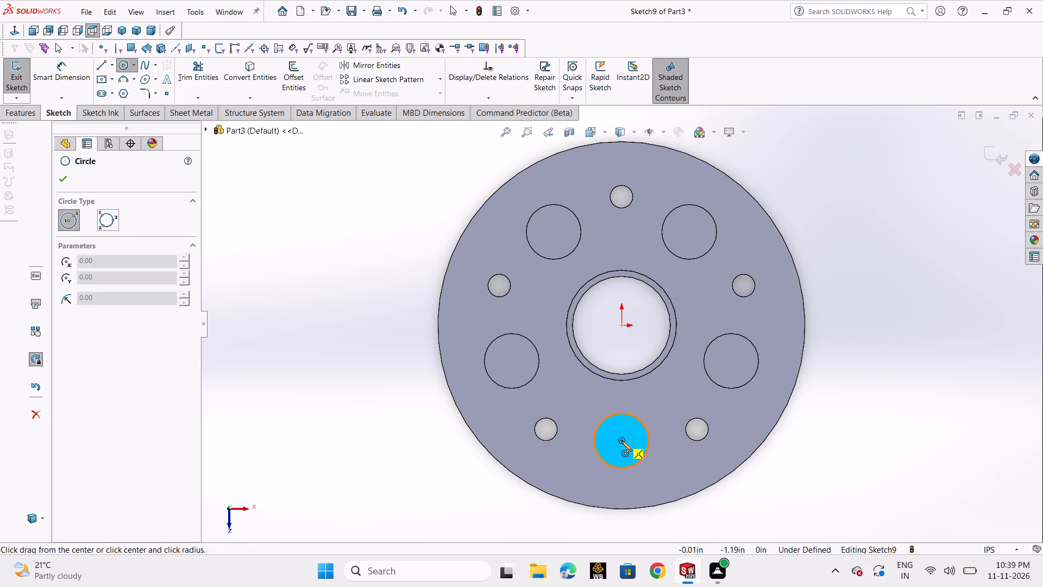
pyautogui.click(621, 441)
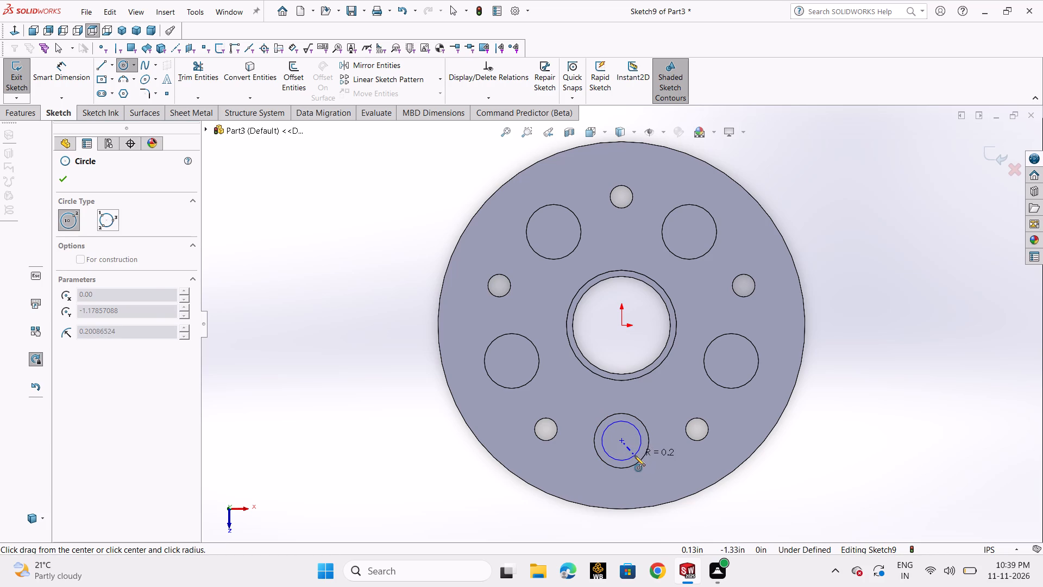
pyautogui.click(634, 455)
pyautogui.rightClick(634, 455)
pyautogui.click(657, 464)
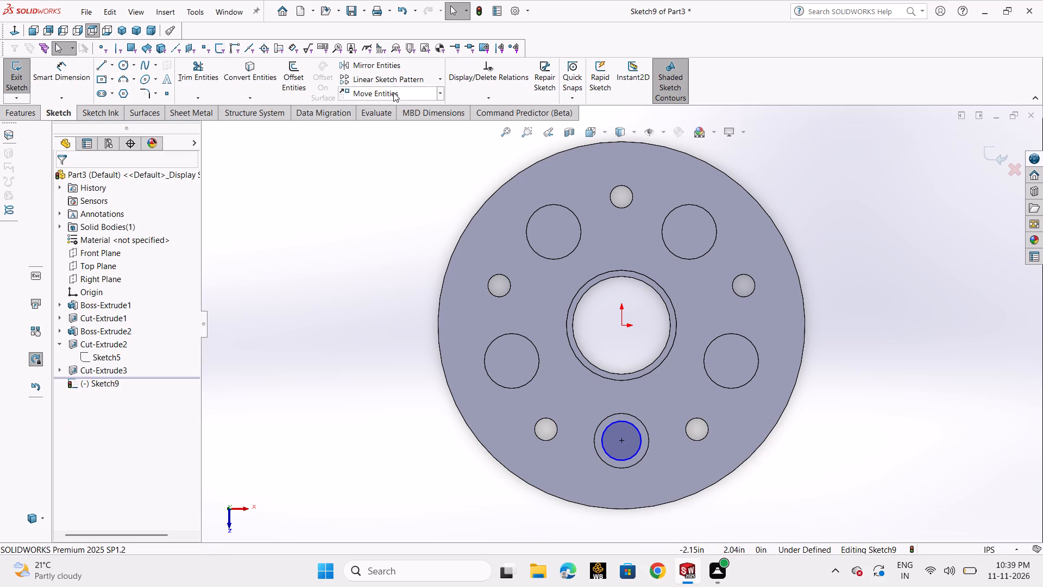
# Circular-pattern the new circle about the origin with 5 equally spaced instances over 360 degrees and exit the sketch.
pyautogui.click(442, 83)
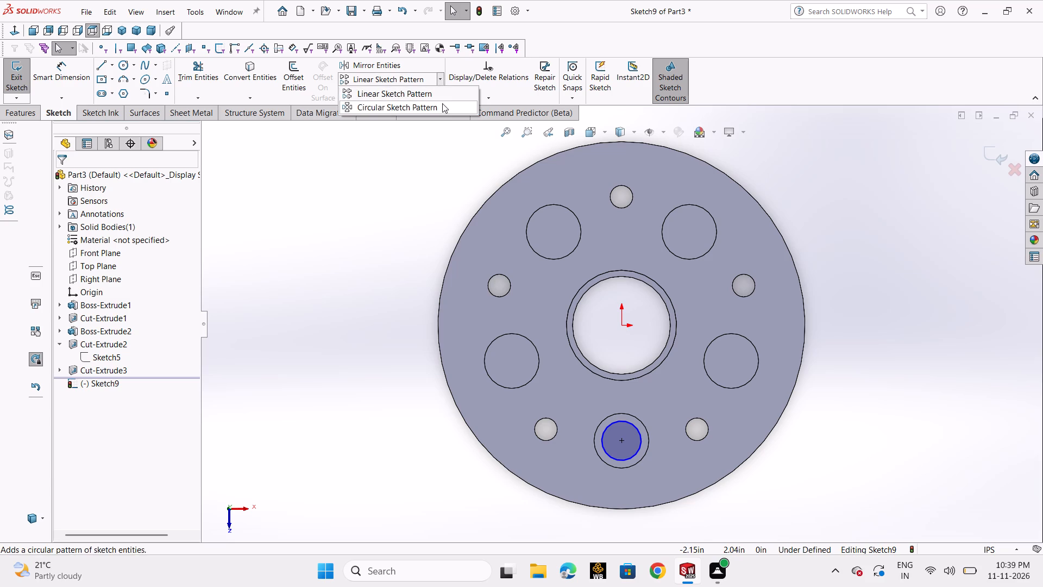
pyautogui.click(442, 104)
pyautogui.click(114, 441)
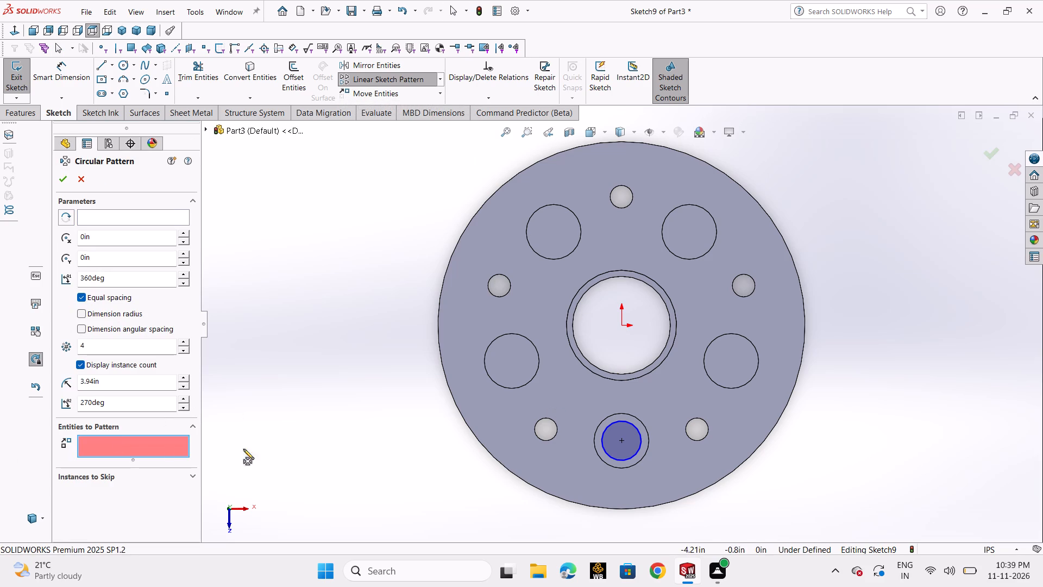
pyautogui.click(609, 428)
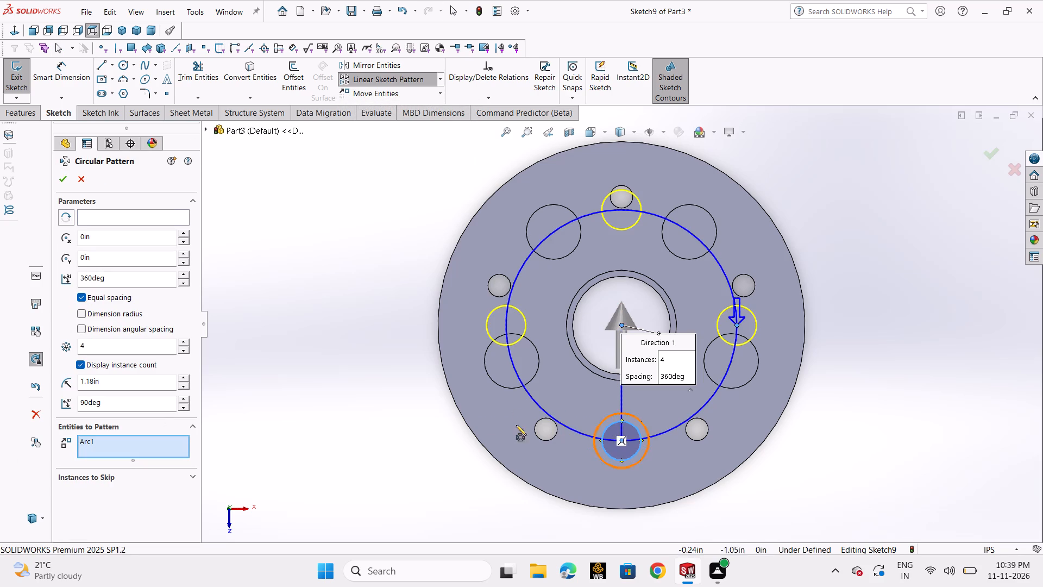
pyautogui.doubleClick(137, 342)
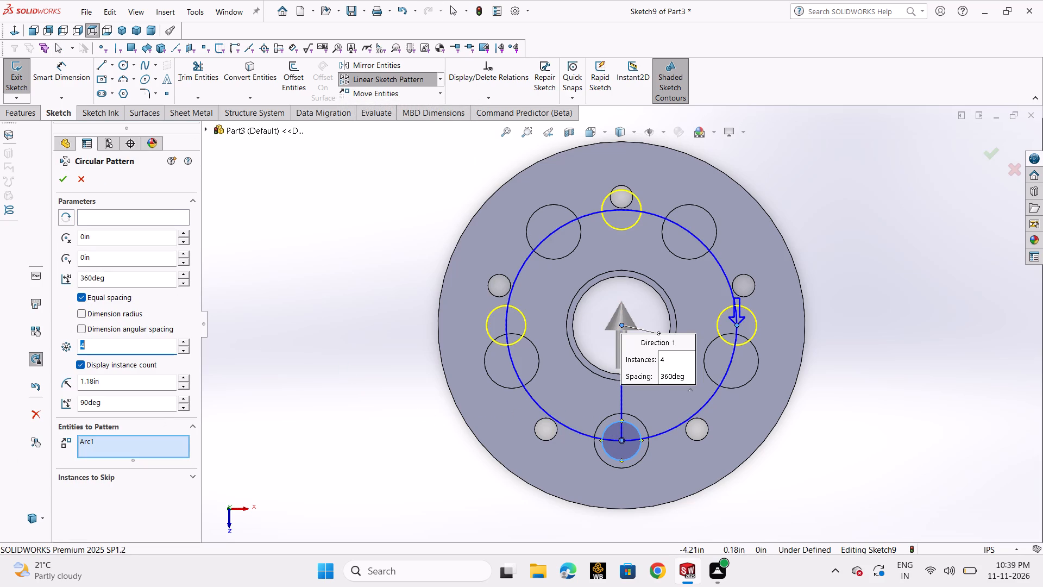
pyautogui.press('5')
pyautogui.press('Return')
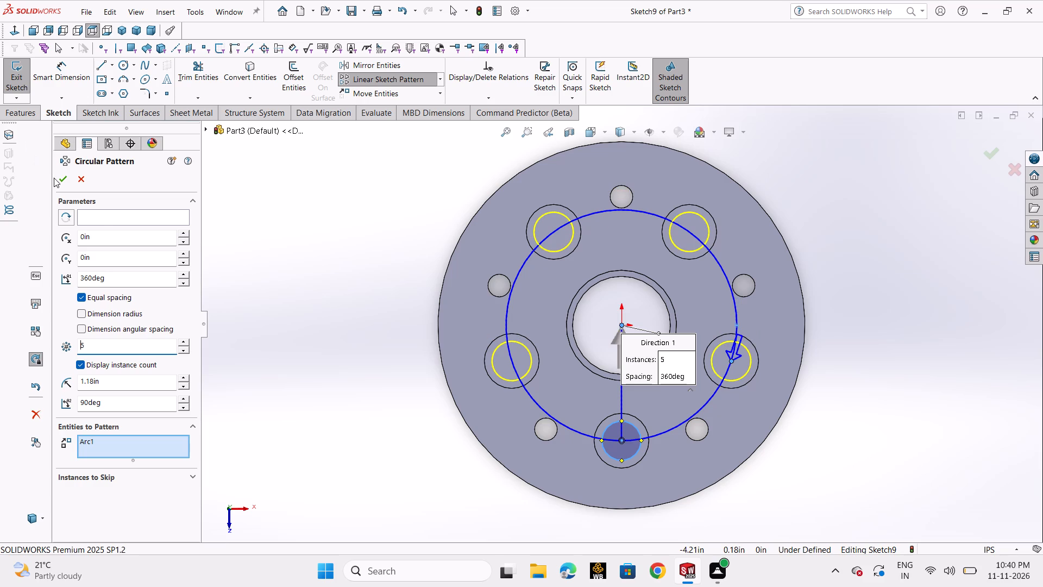
pyautogui.click(60, 180)
pyautogui.click(17, 78)
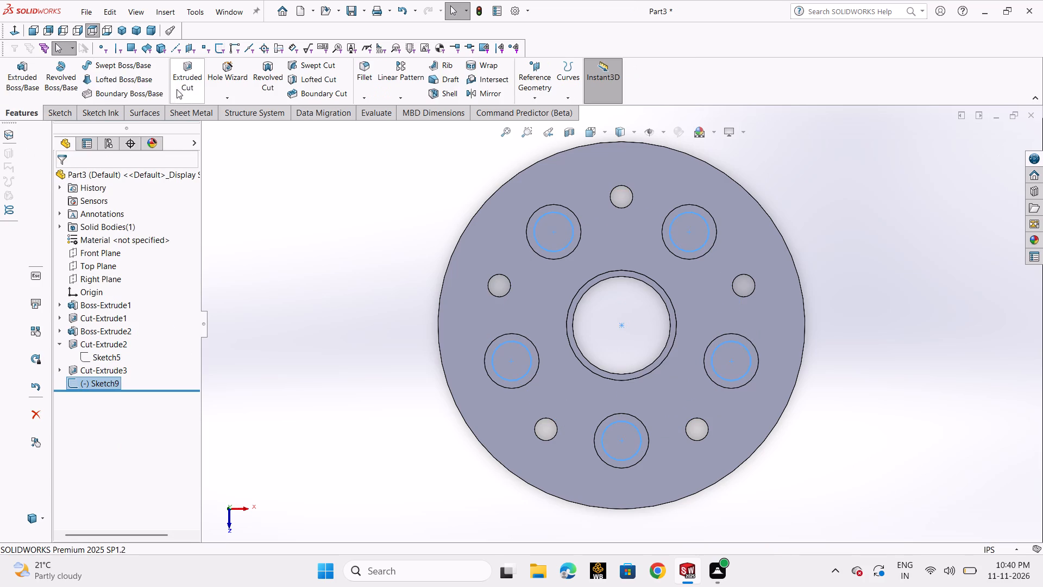
# Cut-extrude the five smaller circles in the pockets with a blind depth of 0.65 in.
pyautogui.click(185, 71)
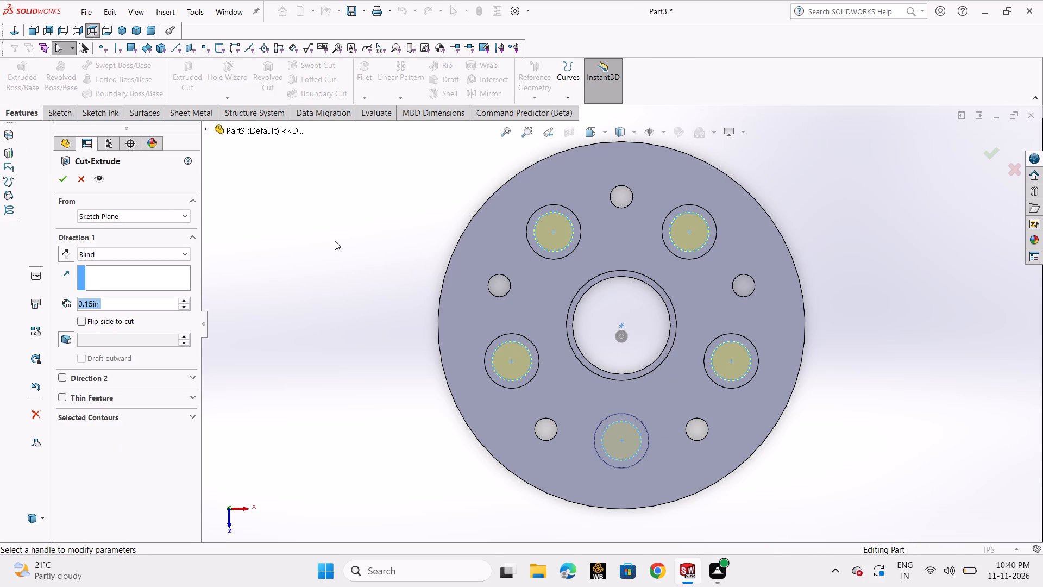
pyautogui.doubleClick(184, 300)
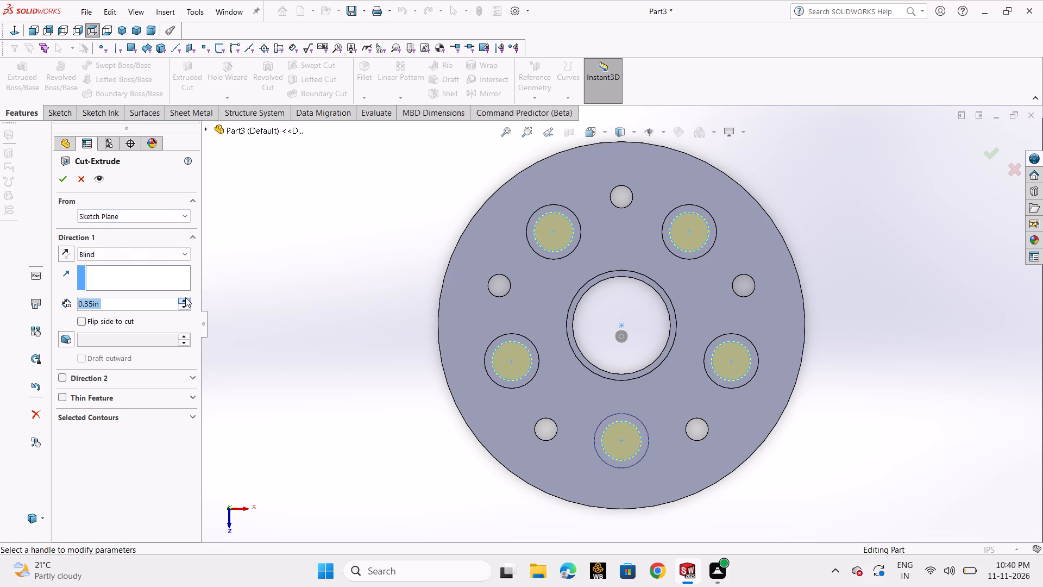
pyautogui.tripleClick(185, 298)
pyautogui.click(63, 182)
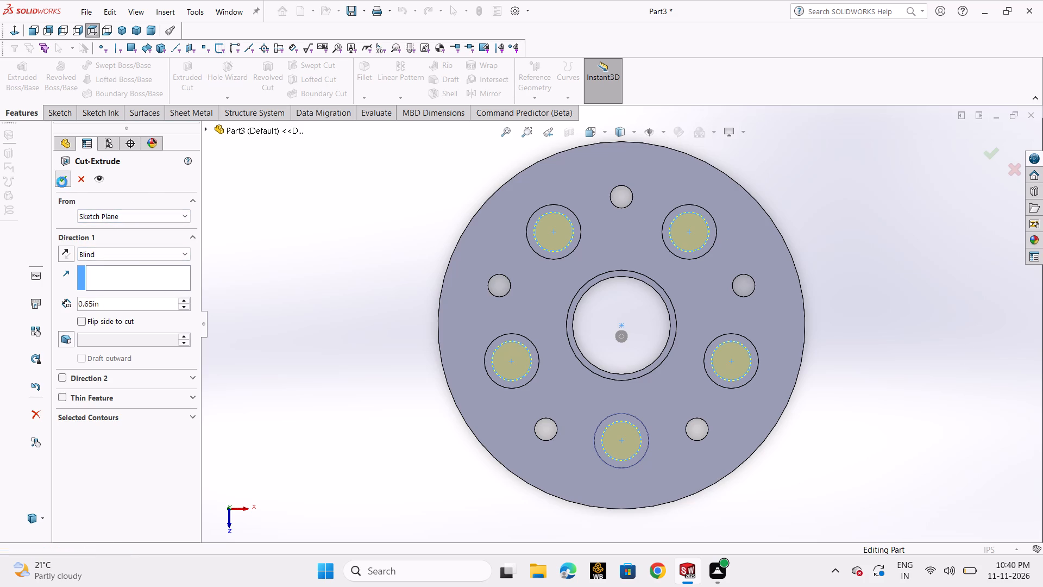
pyautogui.click(350, 288)
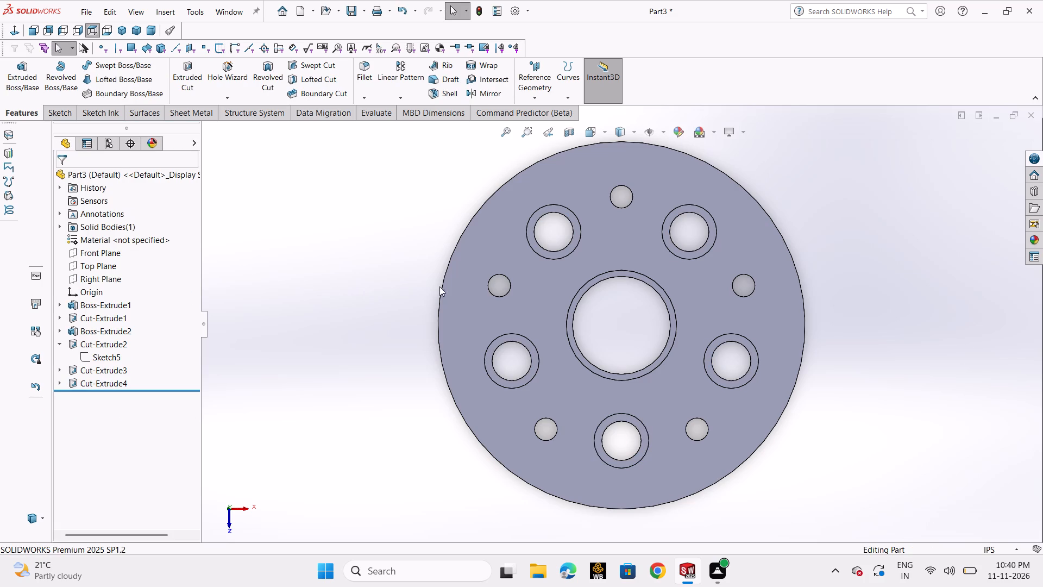
# Apply a dark green colour from the standard palette to the whole part.
pyautogui.scroll(4, 533, 292)
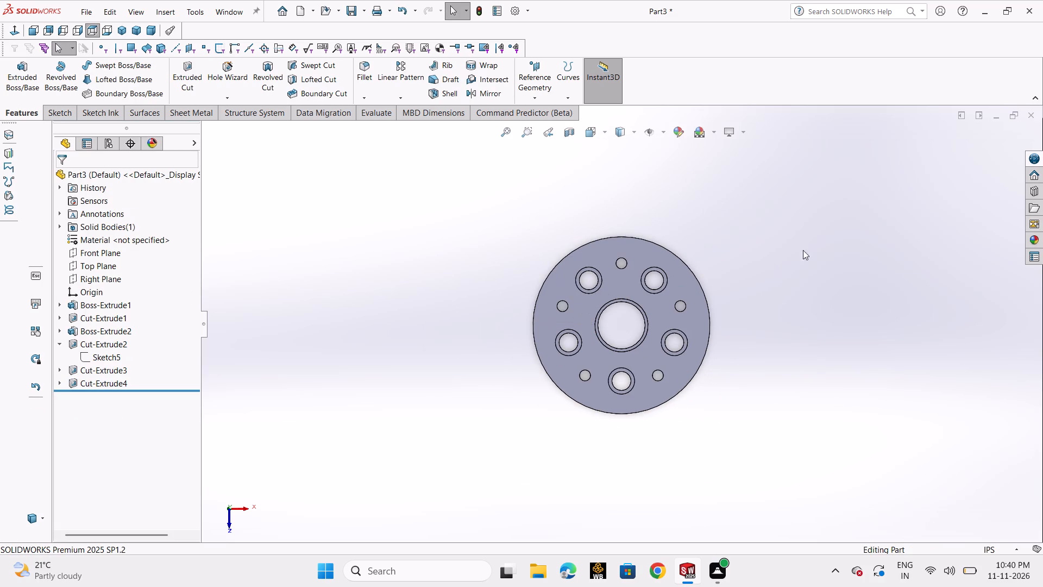
pyautogui.click(820, 246)
pyautogui.moveTo(800, 271); pyautogui.dragTo(723, 264, button='middle')
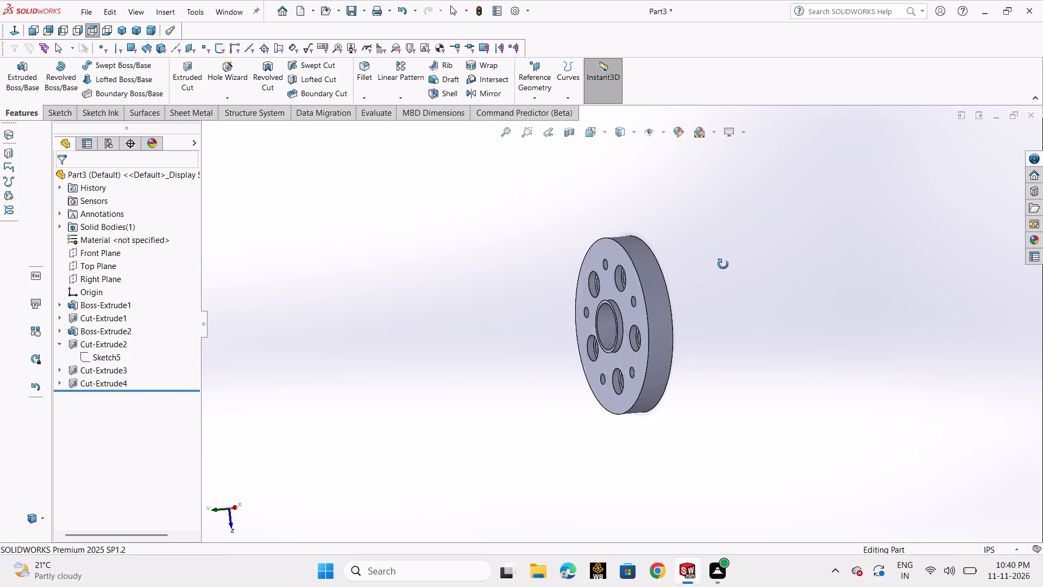
pyautogui.moveTo(723, 264); pyautogui.dragTo(726, 259, button='middle')
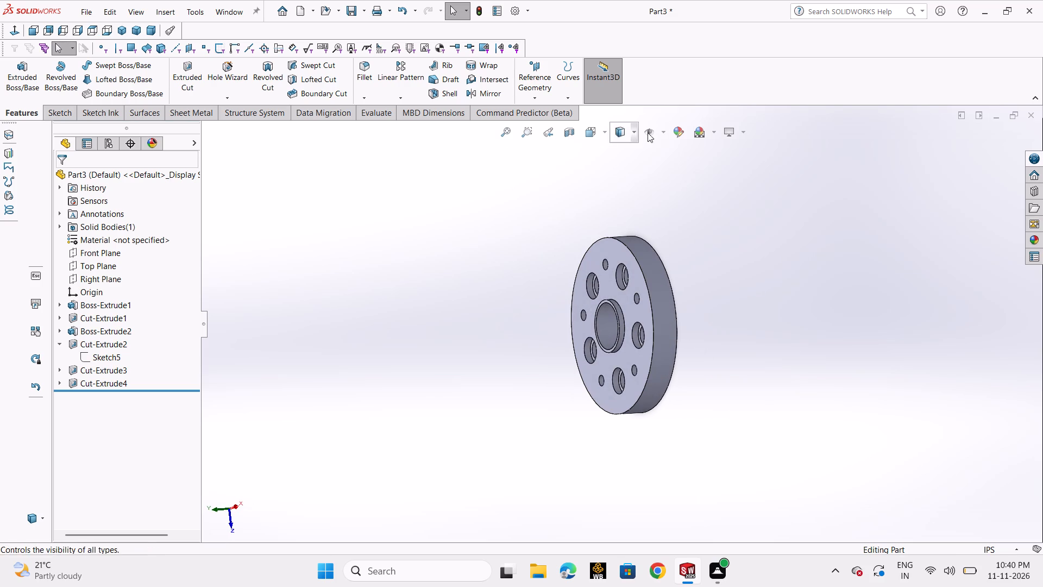
pyautogui.click(680, 137)
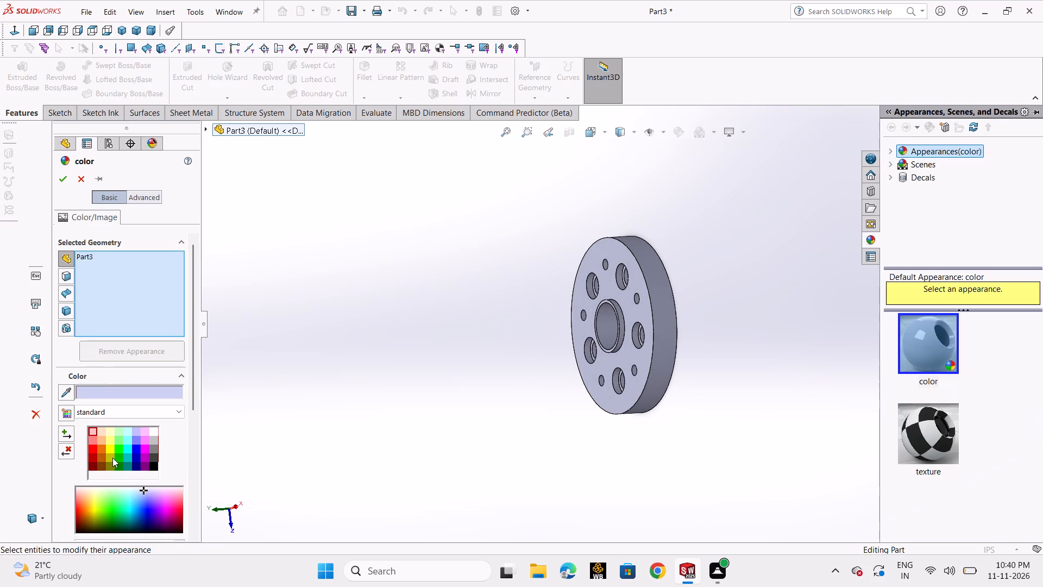
pyautogui.click(116, 449)
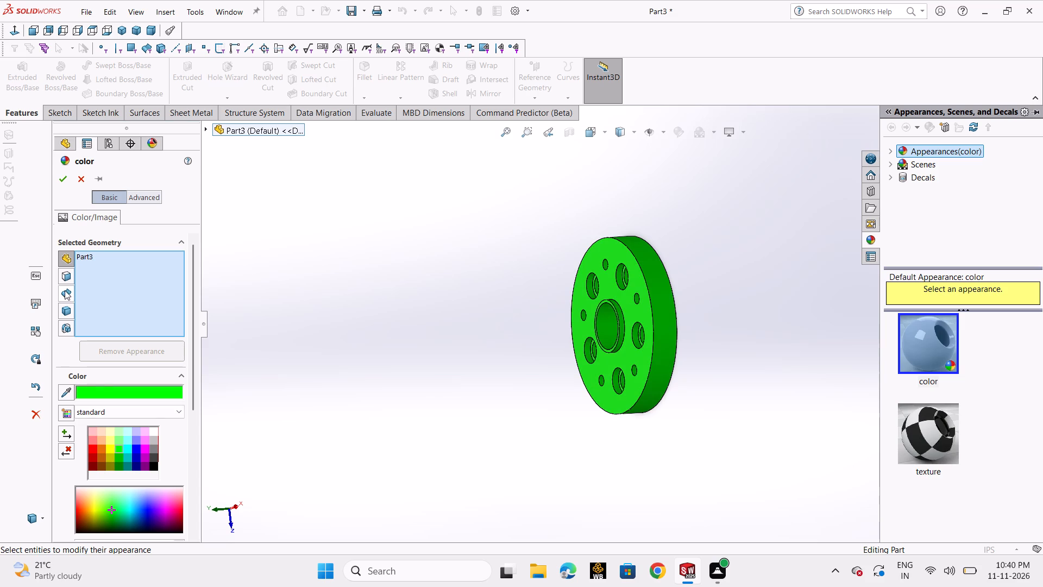
pyautogui.click(121, 442)
pyautogui.click(119, 462)
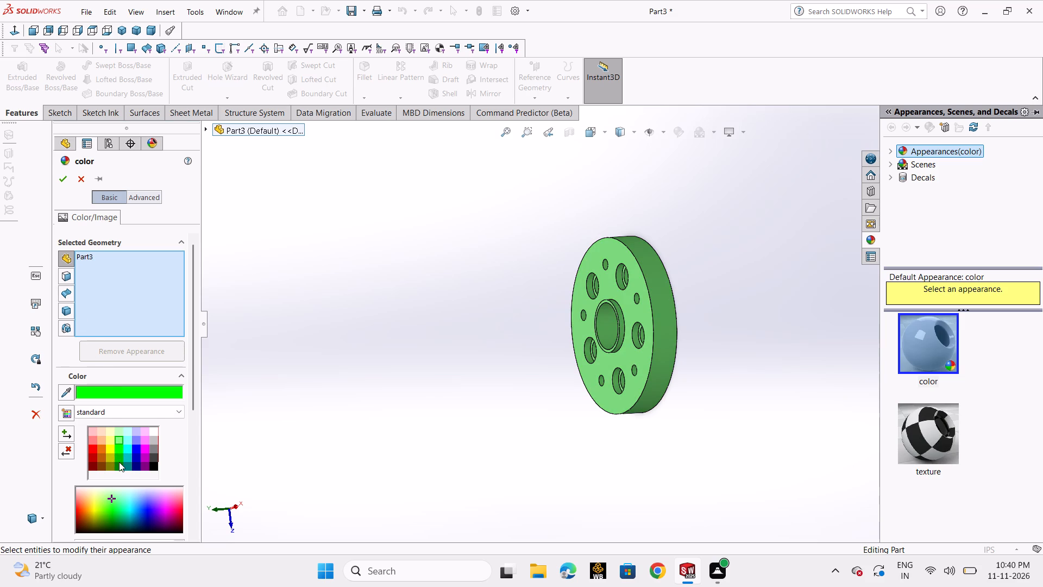
pyautogui.click(60, 185)
pyautogui.click(461, 353)
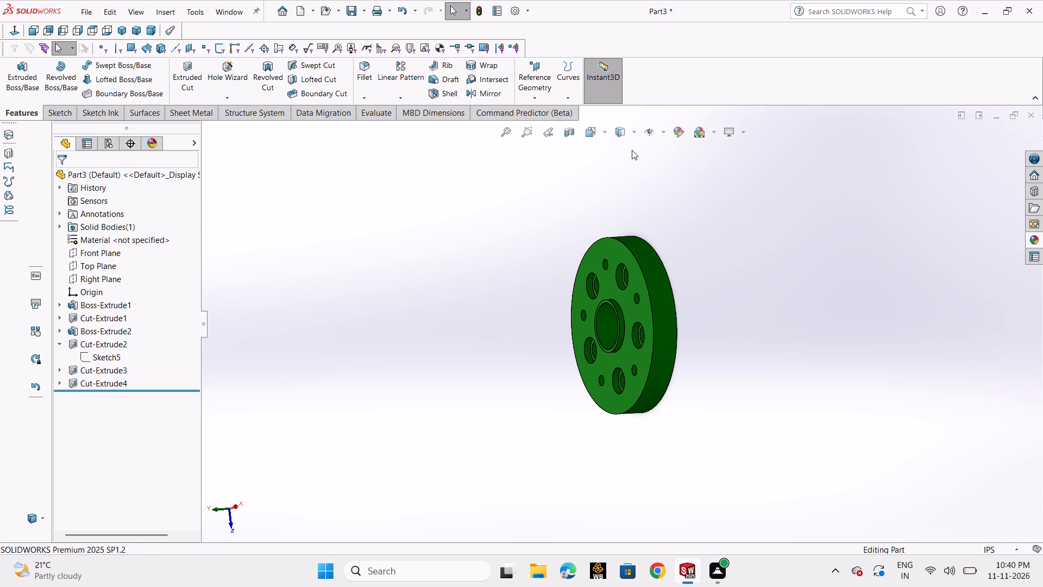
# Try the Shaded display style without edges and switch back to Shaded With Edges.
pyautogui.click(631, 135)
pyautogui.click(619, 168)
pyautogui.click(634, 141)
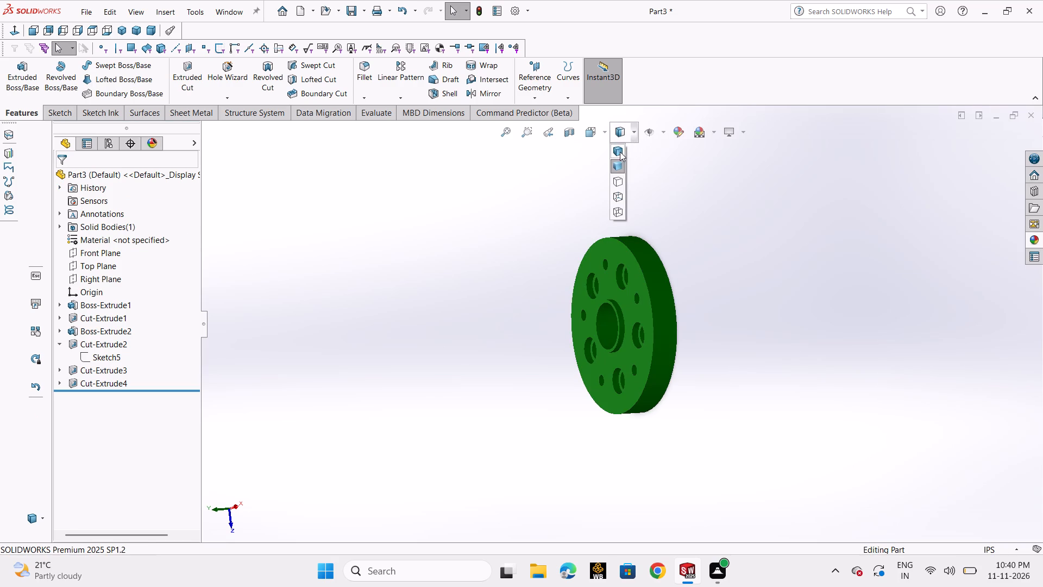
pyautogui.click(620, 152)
# Save the part in the inetenship folder as "round flange with tapped and counterbored bolt circle".
pyautogui.hotkey('ctrl', 's')
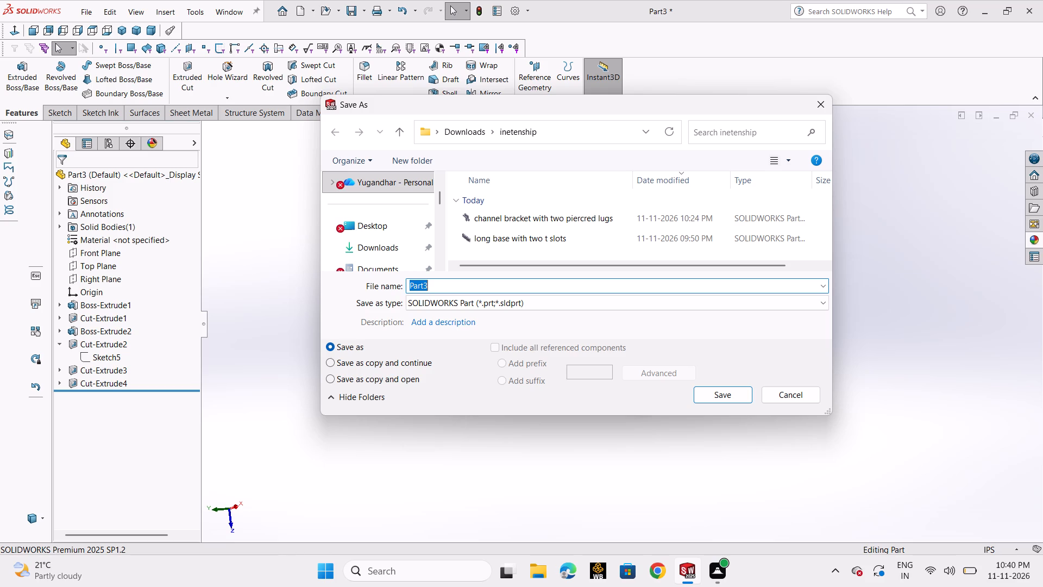
pyautogui.press('BackSpace')
pyautogui.write('round')
pyautogui.press('space')
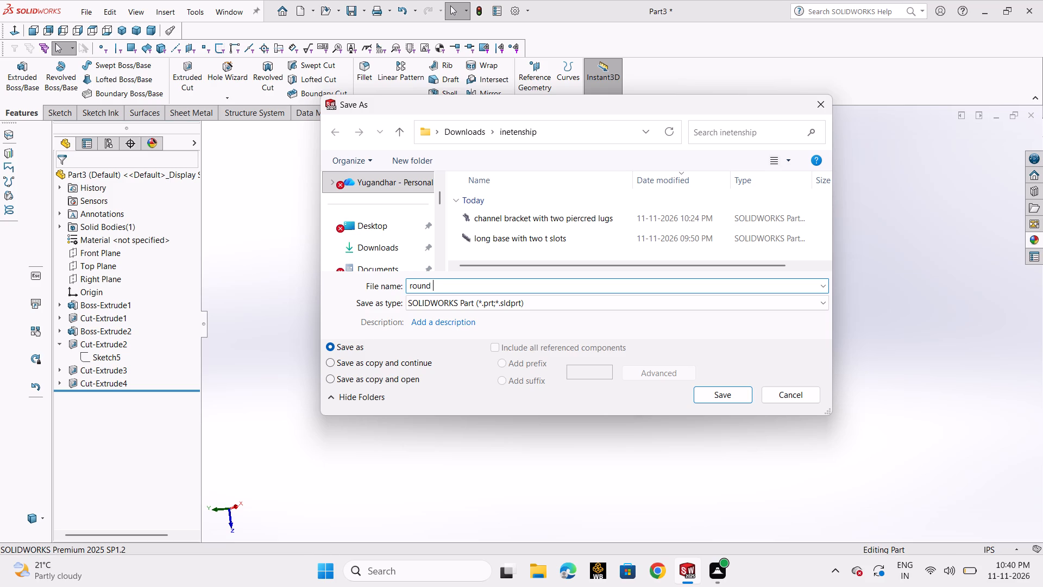
pyautogui.write('flange')
pyautogui.write('with')
pyautogui.press('space')
pyautogui.press('BackSpace')
pyautogui.press('BackSpace')
pyautogui.press('BackSpace')
pyautogui.press('BackSpace')
pyautogui.press('BackSpace')
pyautogui.press('space')
pyautogui.write('with')
pyautogui.press('space')
pyautogui.write('ta')
pyautogui.write('ppe')
pyautogui.write('d and')
pyautogui.press('space')
pyautogui.press('v')
pyautogui.press('BackSpace')
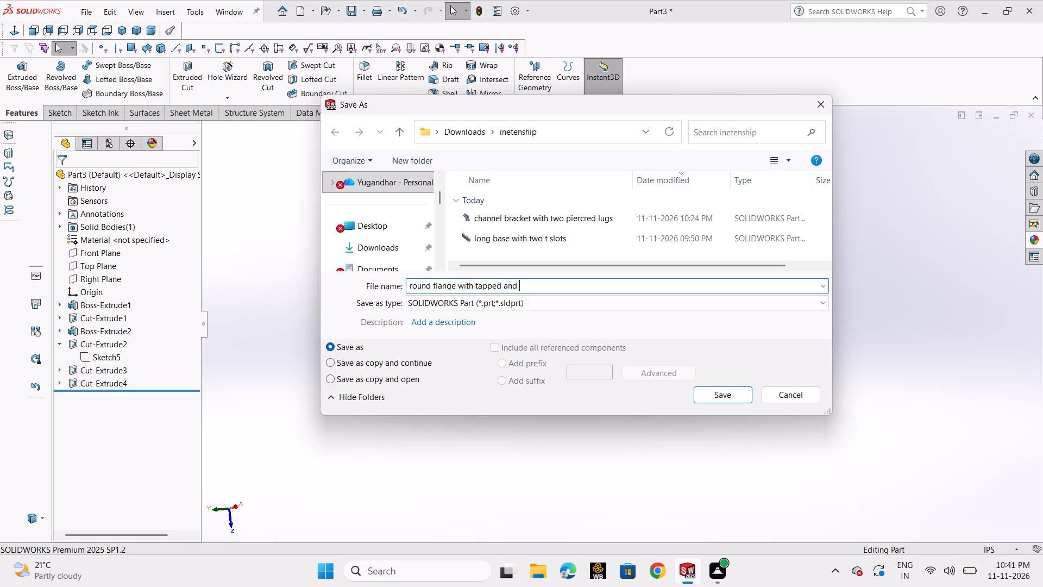
pyautogui.write('counter')
pyautogui.write('bored bolt circle')
pyautogui.press('Return')
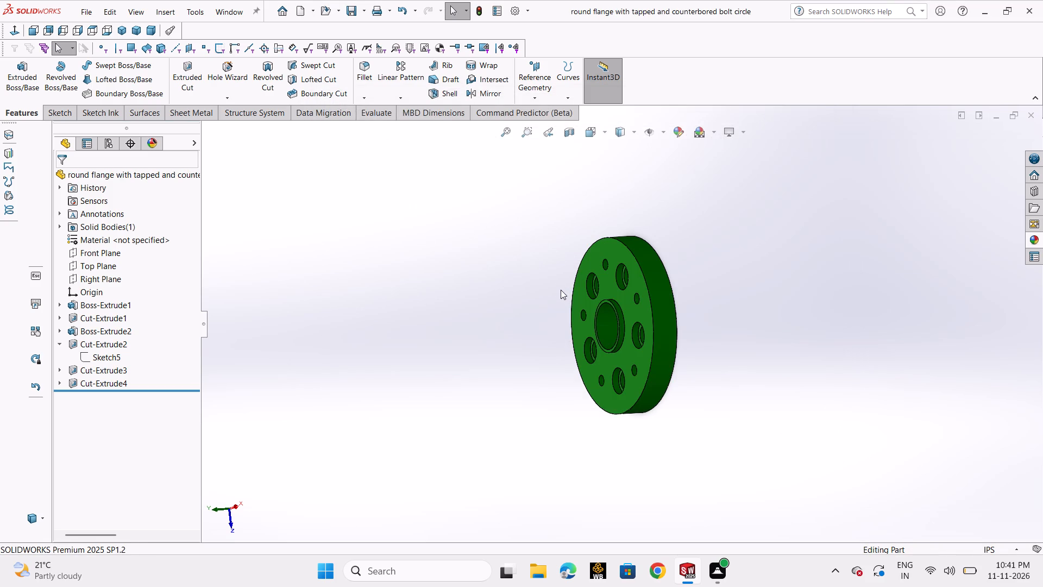
# Save a PDF copy of the part (Adobe Portable Document Format) under the same name in the inetenship folder.
pyautogui.click(80, 13)
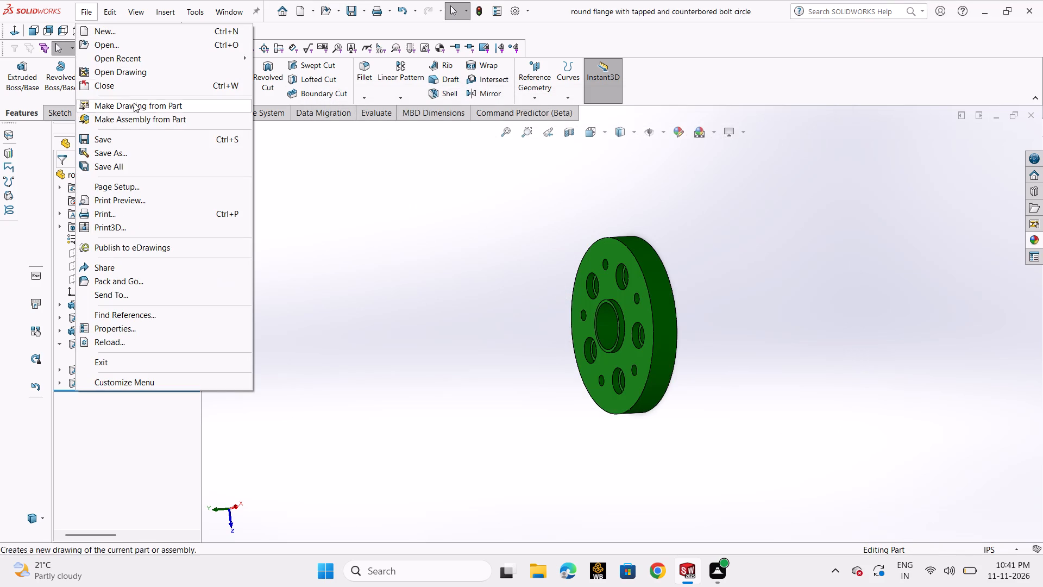
pyautogui.click(152, 155)
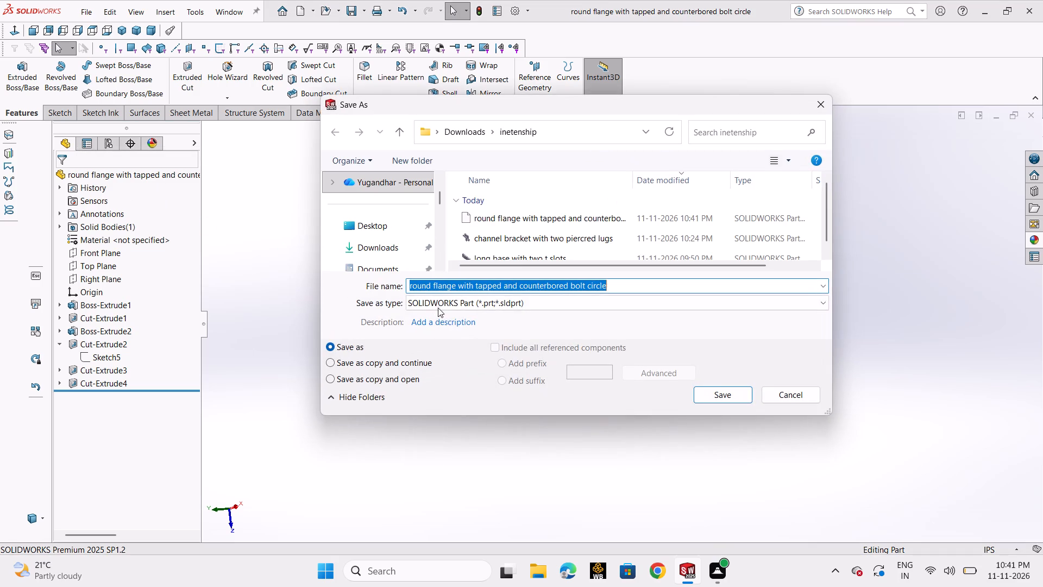
pyautogui.click(447, 310)
pyautogui.scroll(2, 454, 189)
pyautogui.scroll(-1, 454, 189)
pyautogui.scroll(1, 454, 189)
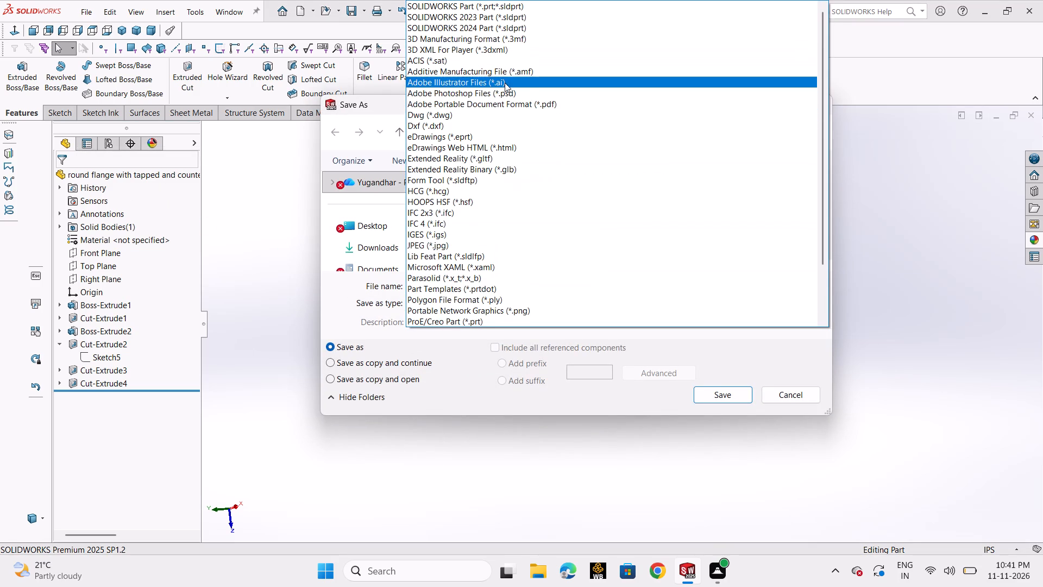
pyautogui.click(543, 107)
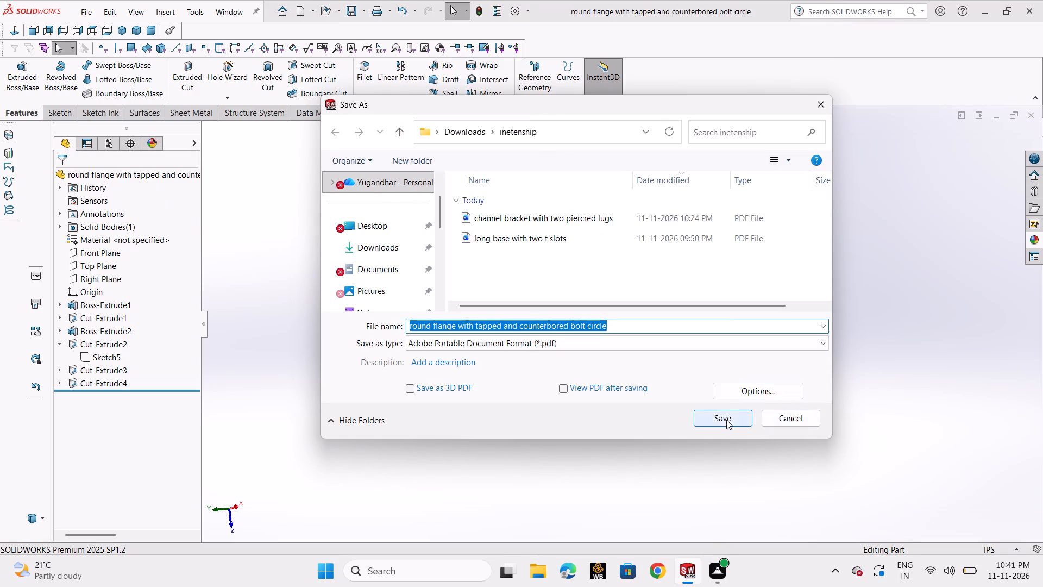
pyautogui.click(726, 420)
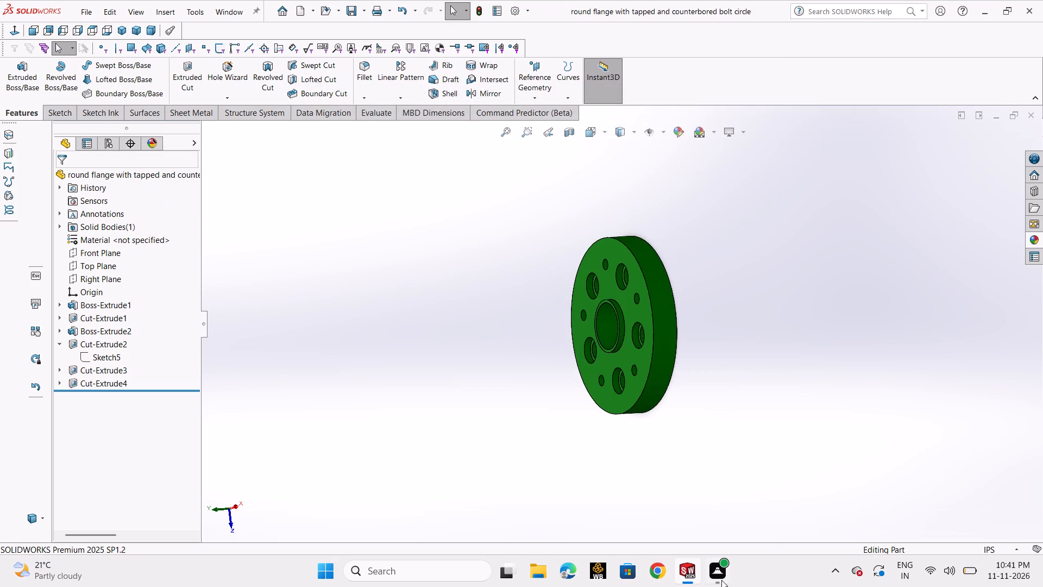